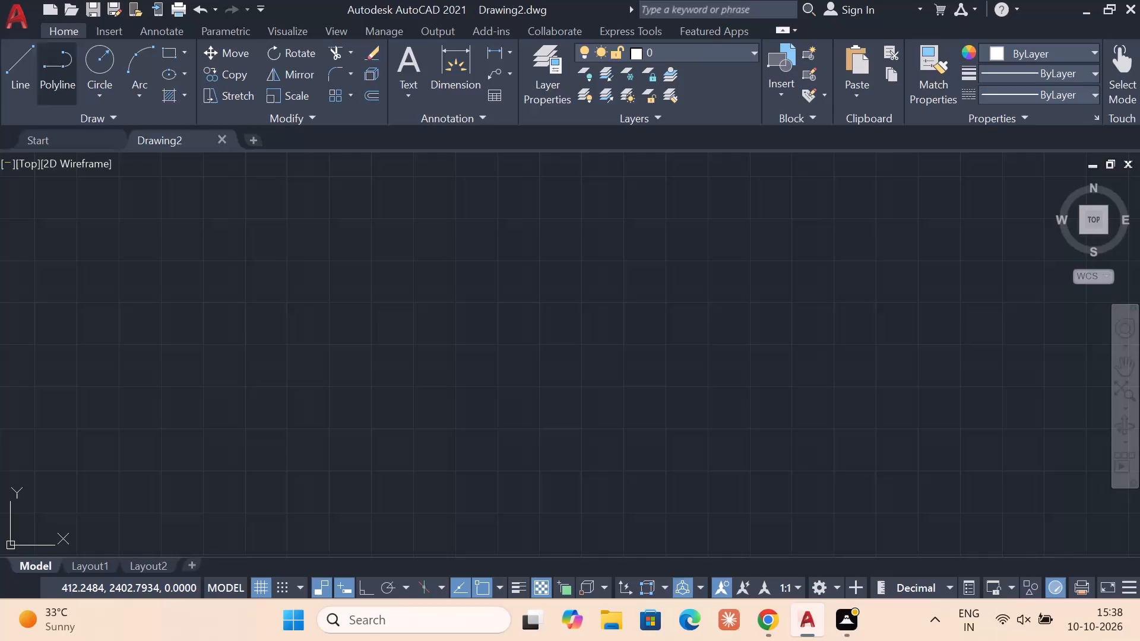
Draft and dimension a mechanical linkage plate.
Turn on Ortho mode for drawing straight horizontal and vertical lines.
click(361, 586)
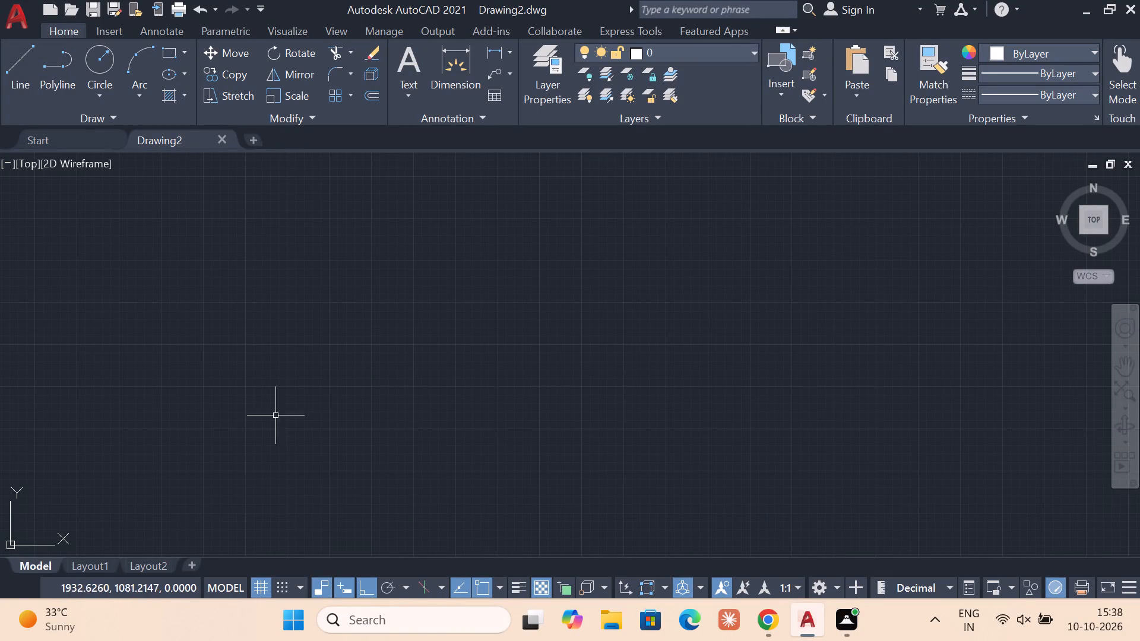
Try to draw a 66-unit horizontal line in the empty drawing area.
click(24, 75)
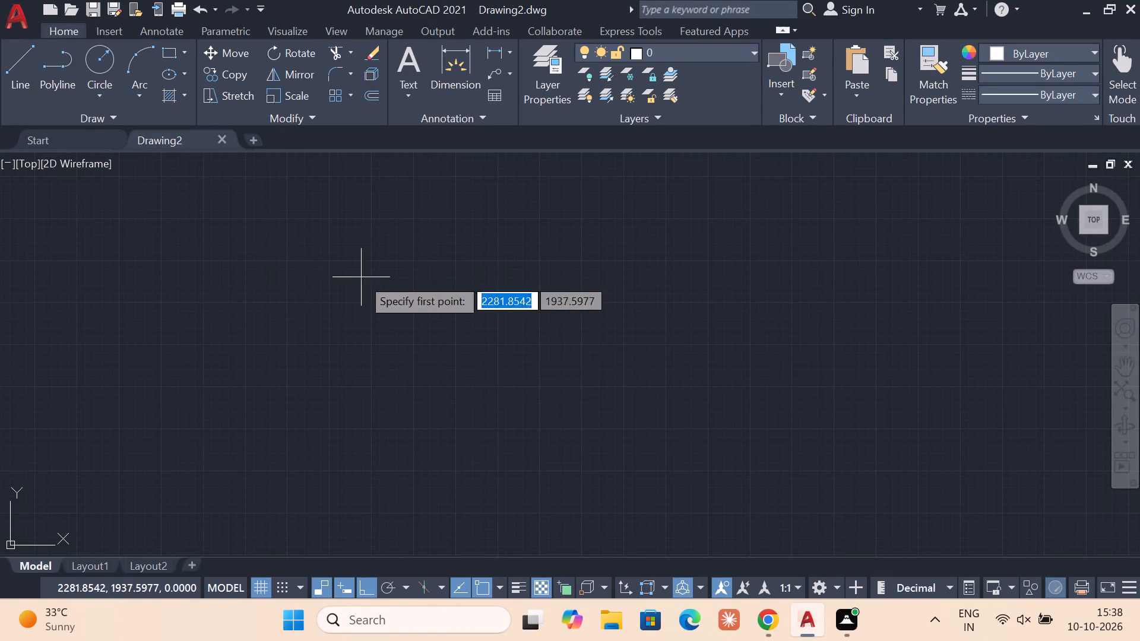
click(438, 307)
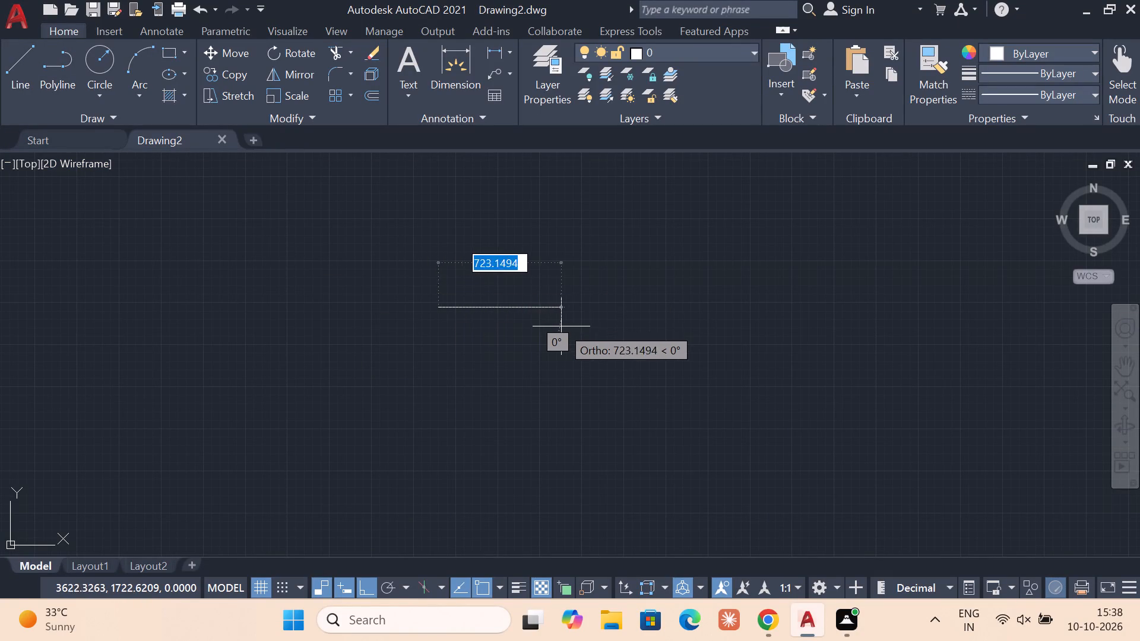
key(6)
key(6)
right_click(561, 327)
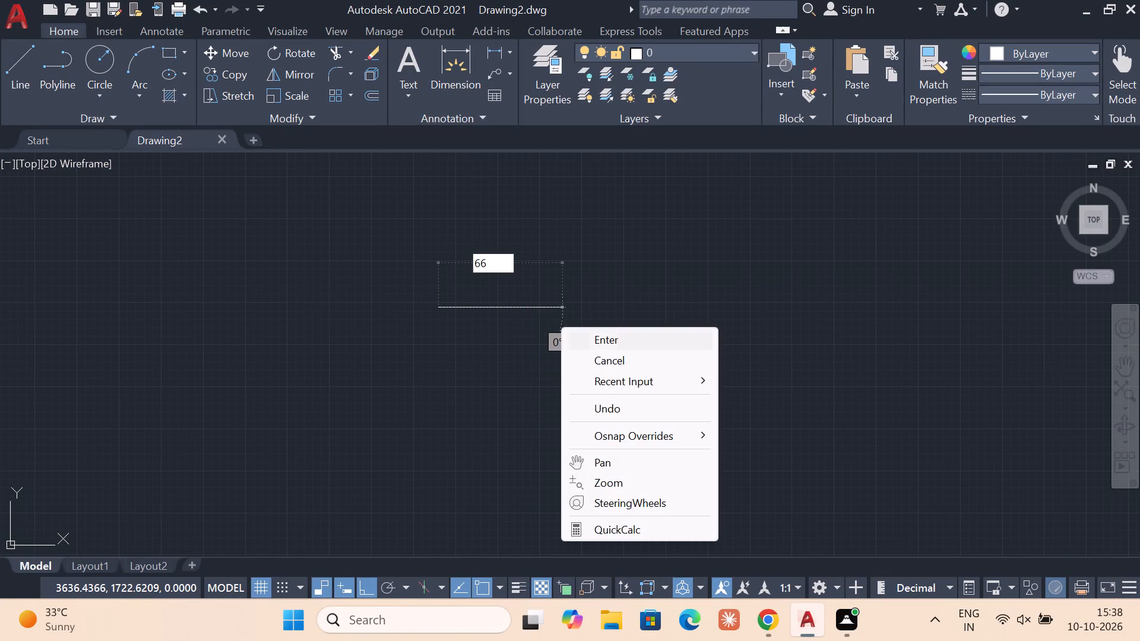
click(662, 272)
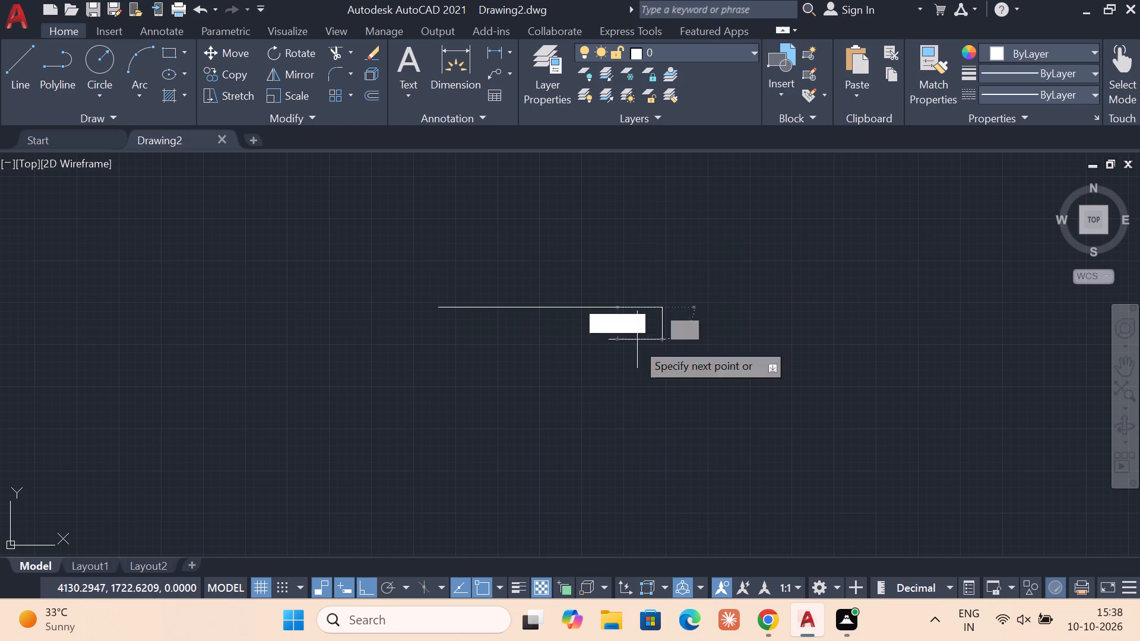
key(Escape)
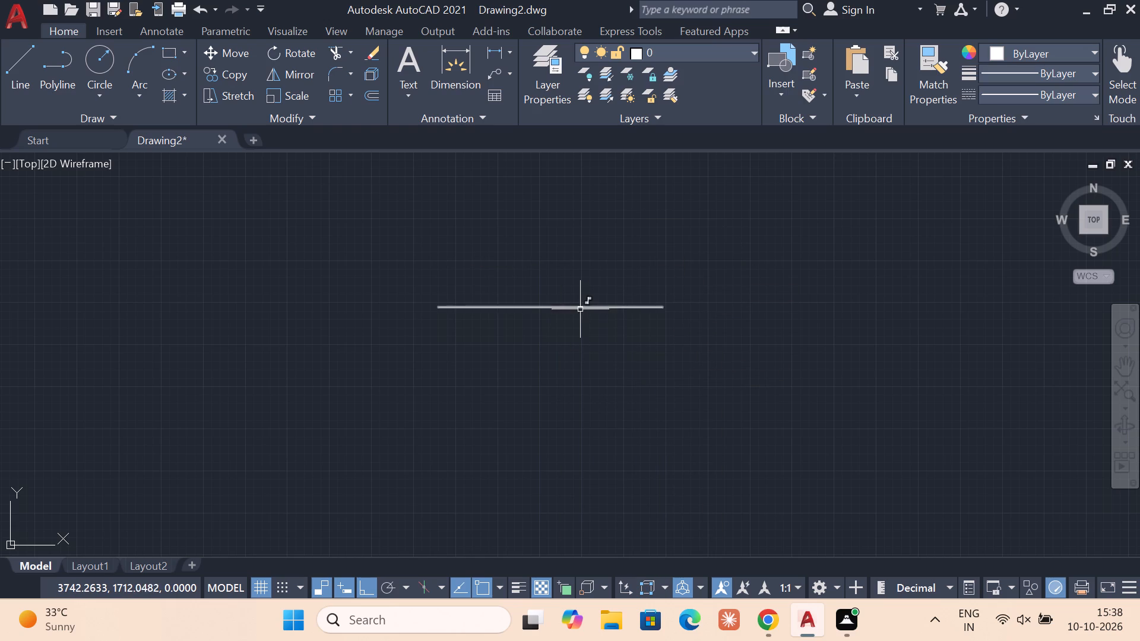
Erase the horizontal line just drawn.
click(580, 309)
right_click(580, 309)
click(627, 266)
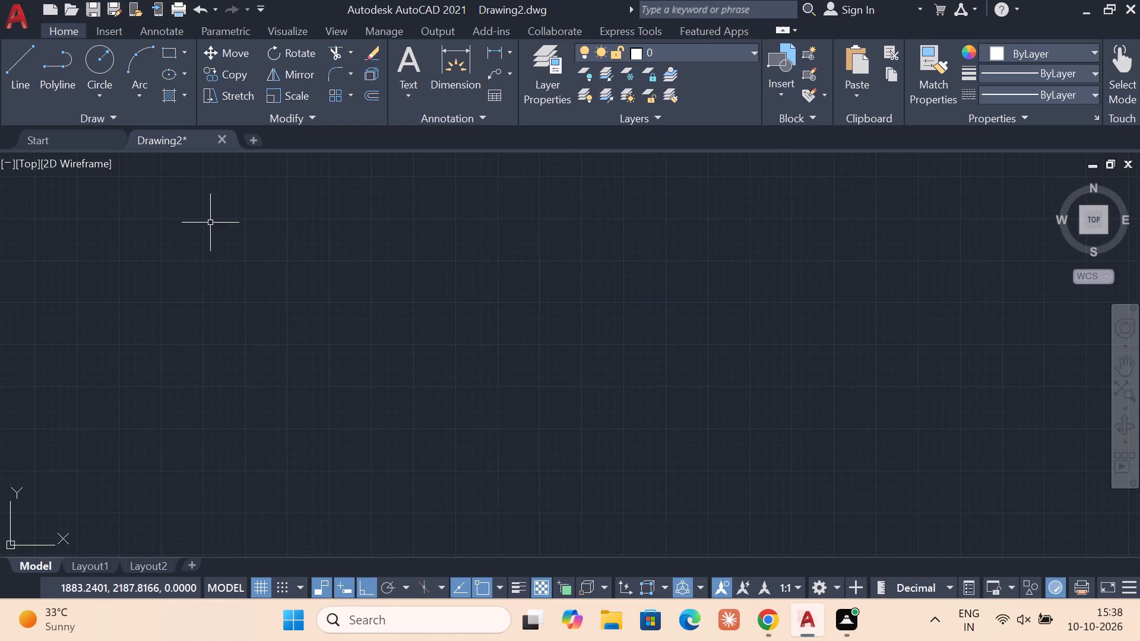
Draw a horizontal line 66 units long in the middle of the drawing area.
click(18, 73)
click(458, 307)
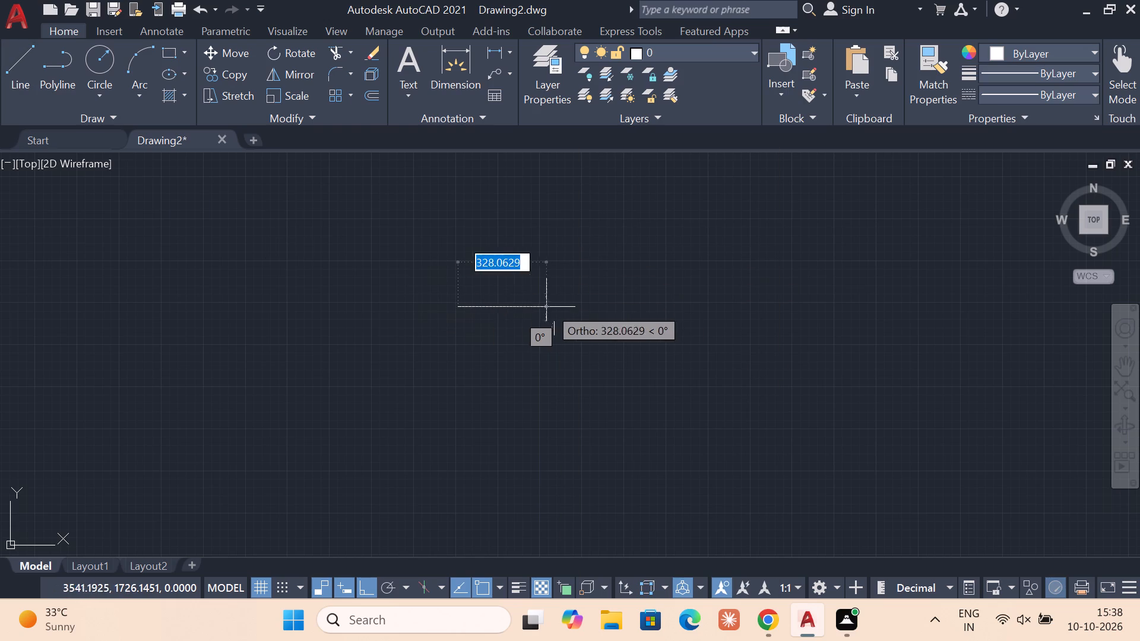
key(6)
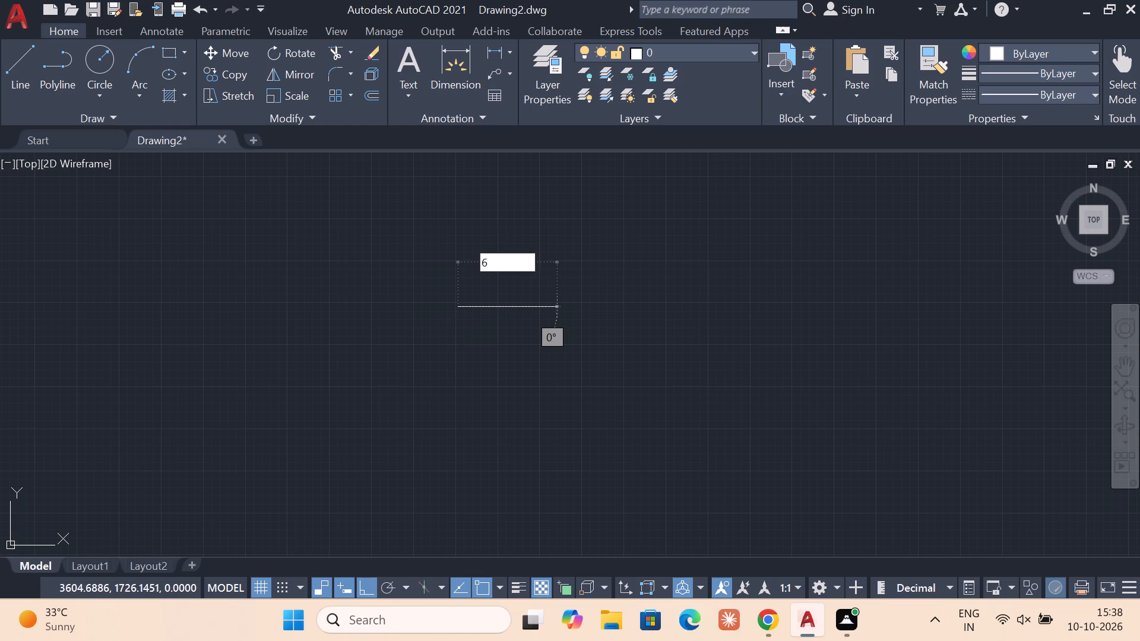
key(6)
key(Return)
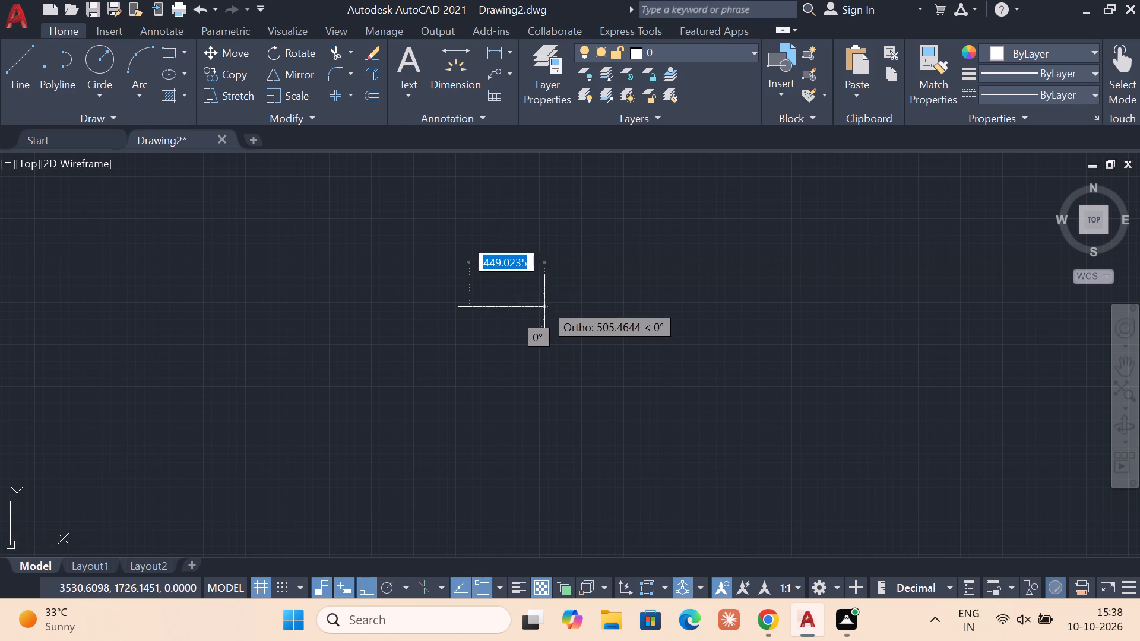
right_click(496, 431)
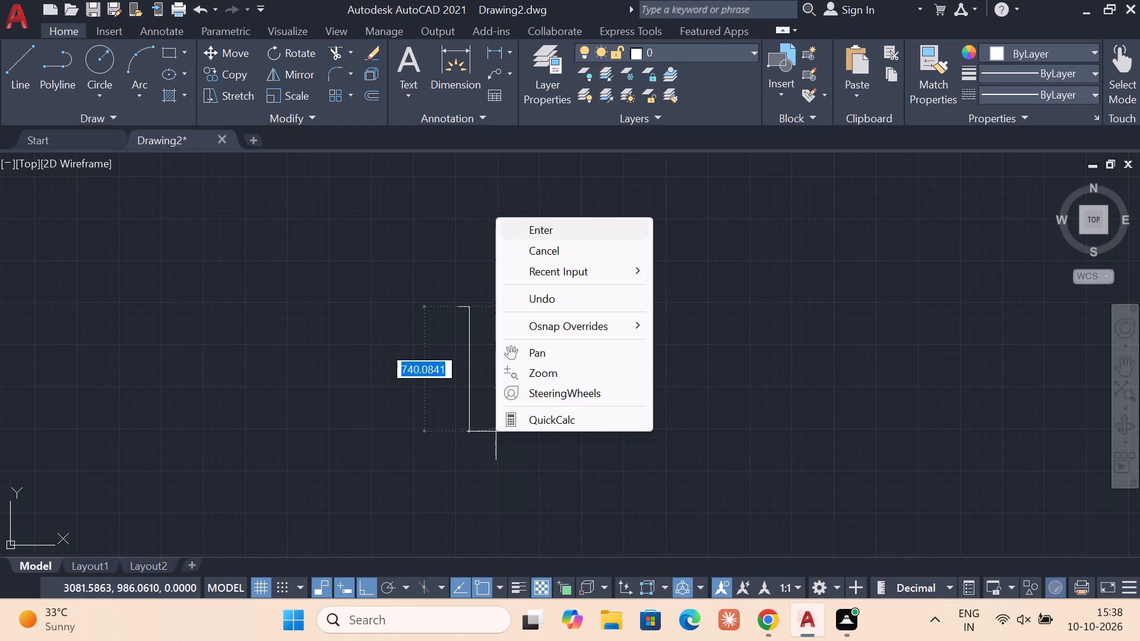
click(548, 235)
Draw a circle of radius 8 centred on the left endpoint of the 66-unit line.
scroll(476, 323, up, 5)
middle_drag(429, 297, 494, 423)
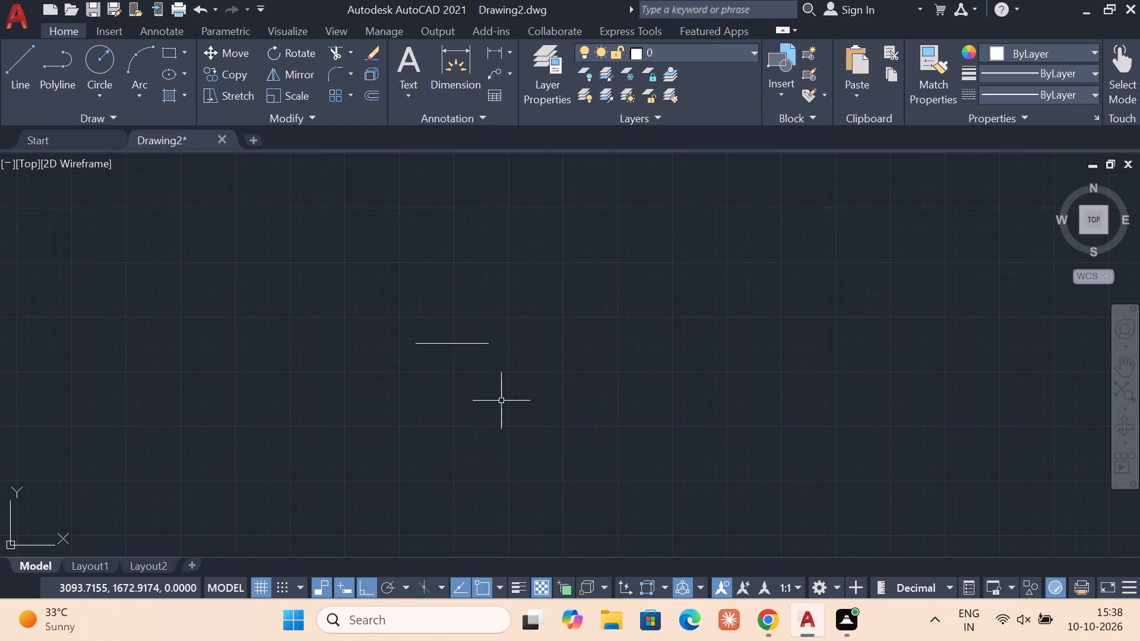
scroll(501, 398, up, 1)
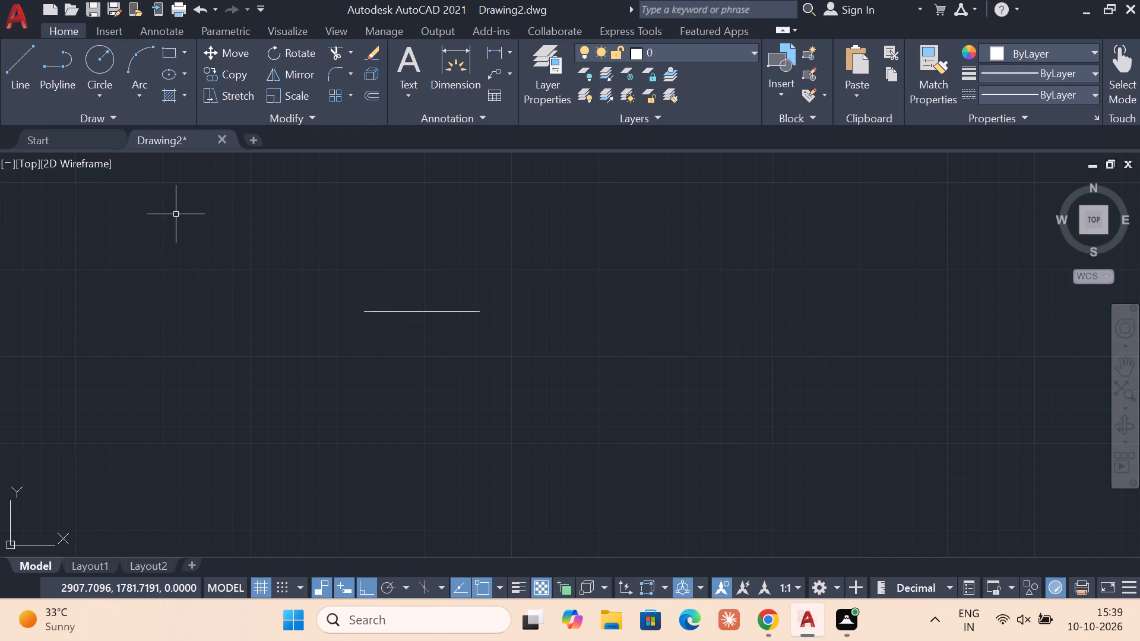
click(106, 94)
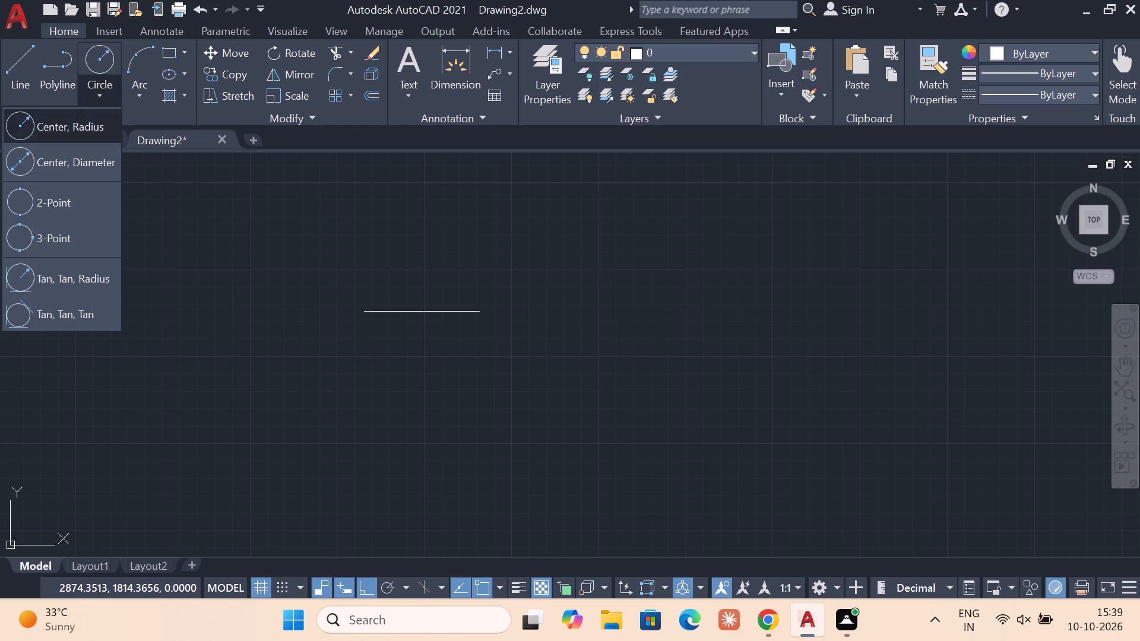
click(71, 120)
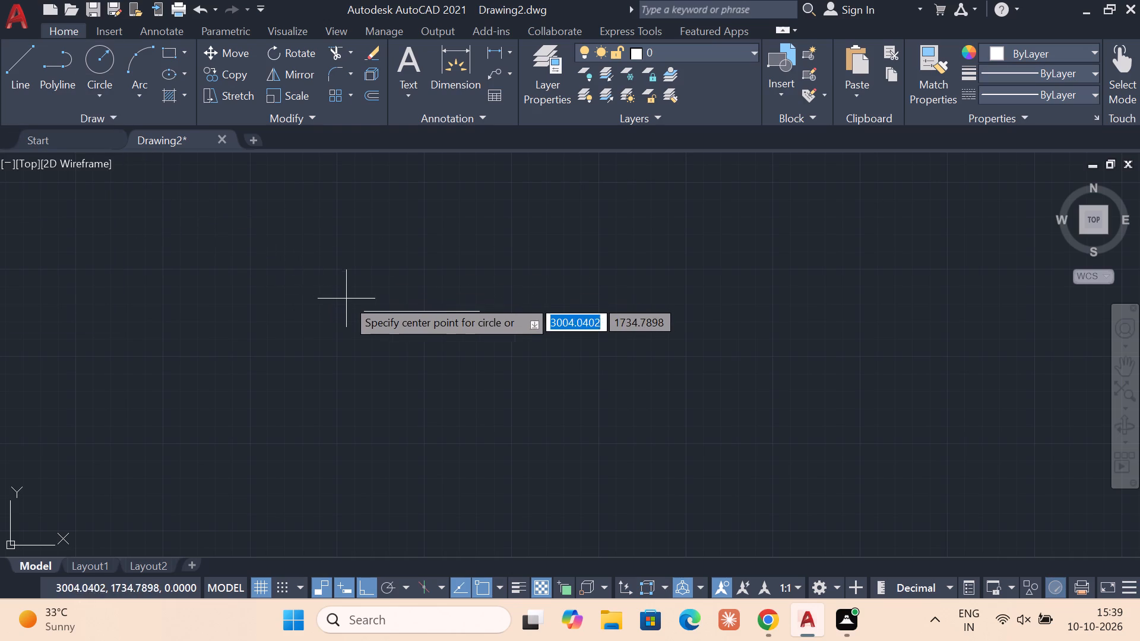
click(363, 310)
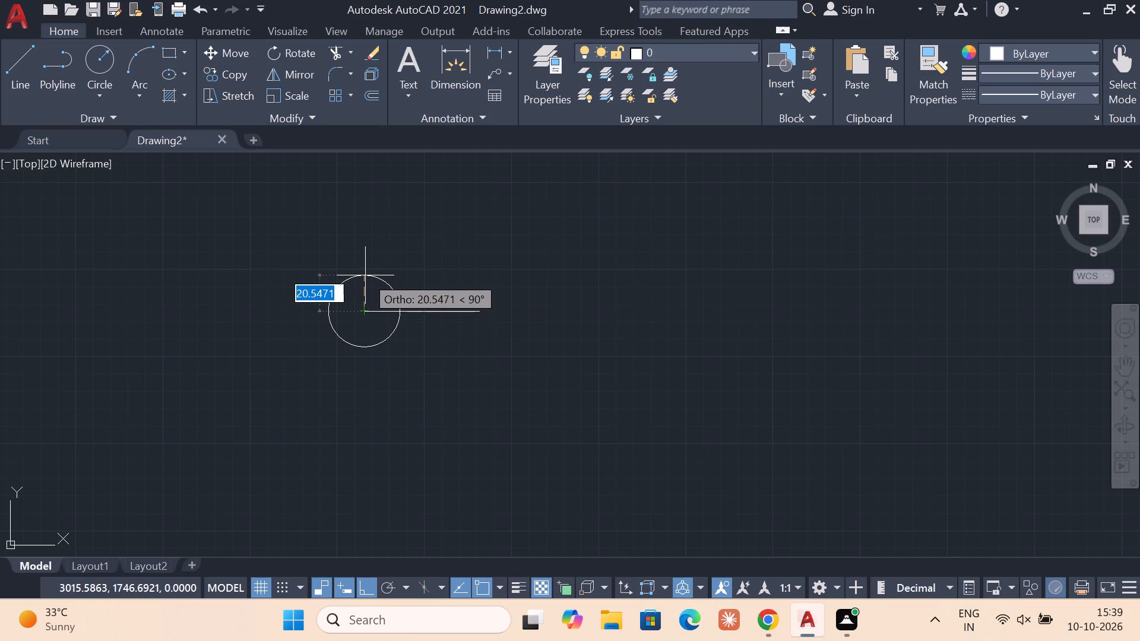
key(8)
key(Return)
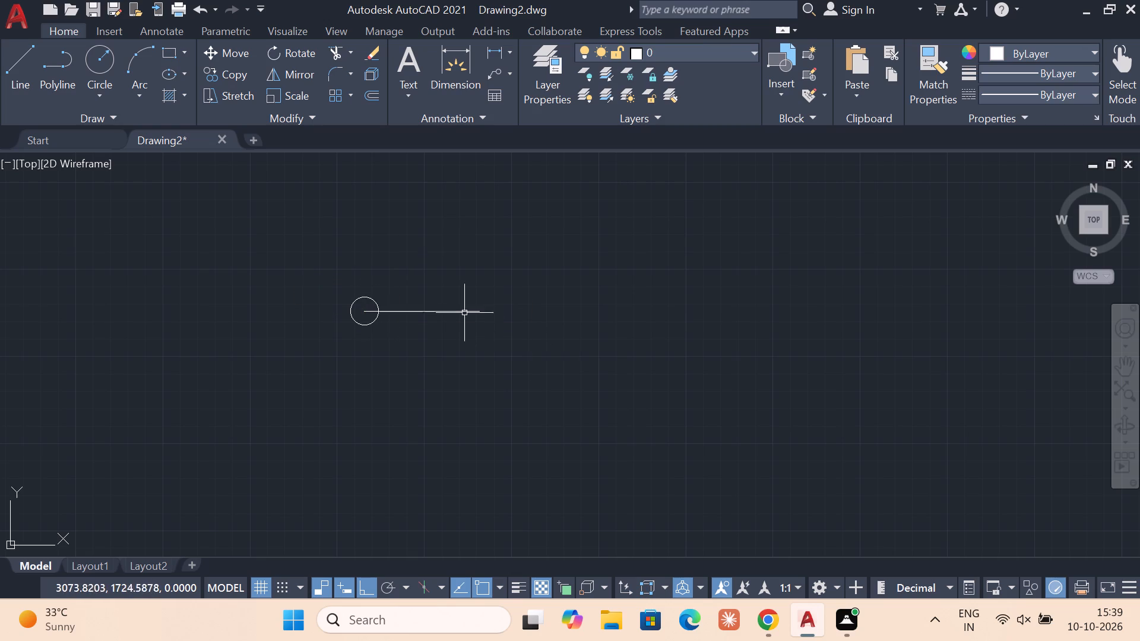
Draw a circle of radius 8 centred on the right endpoint of the line.
scroll(464, 312, up, 1)
click(97, 84)
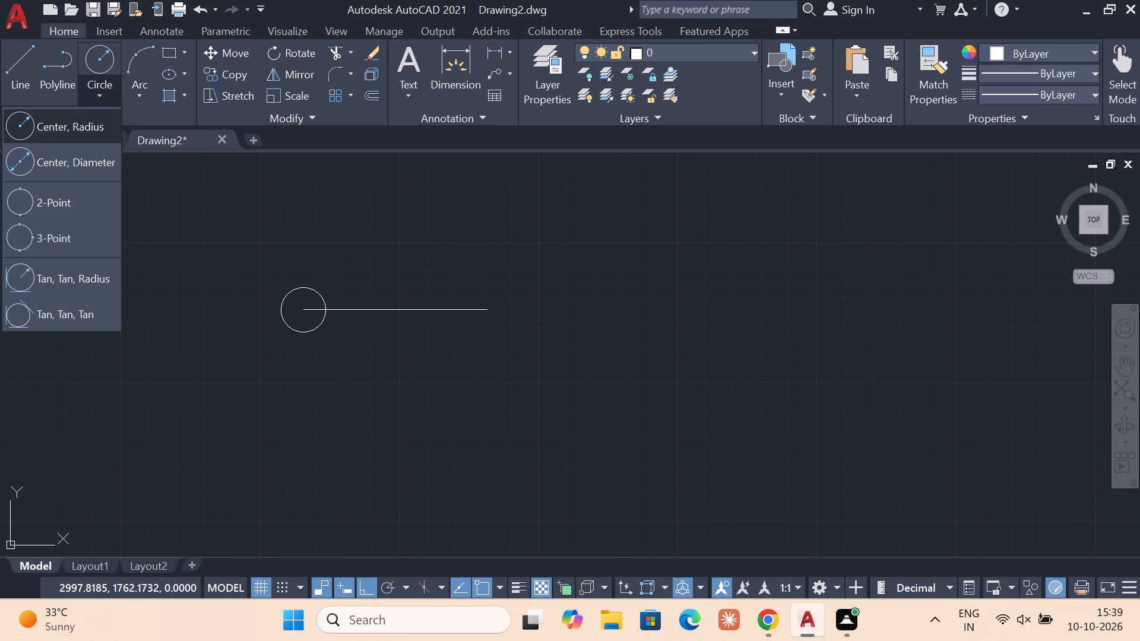
click(64, 125)
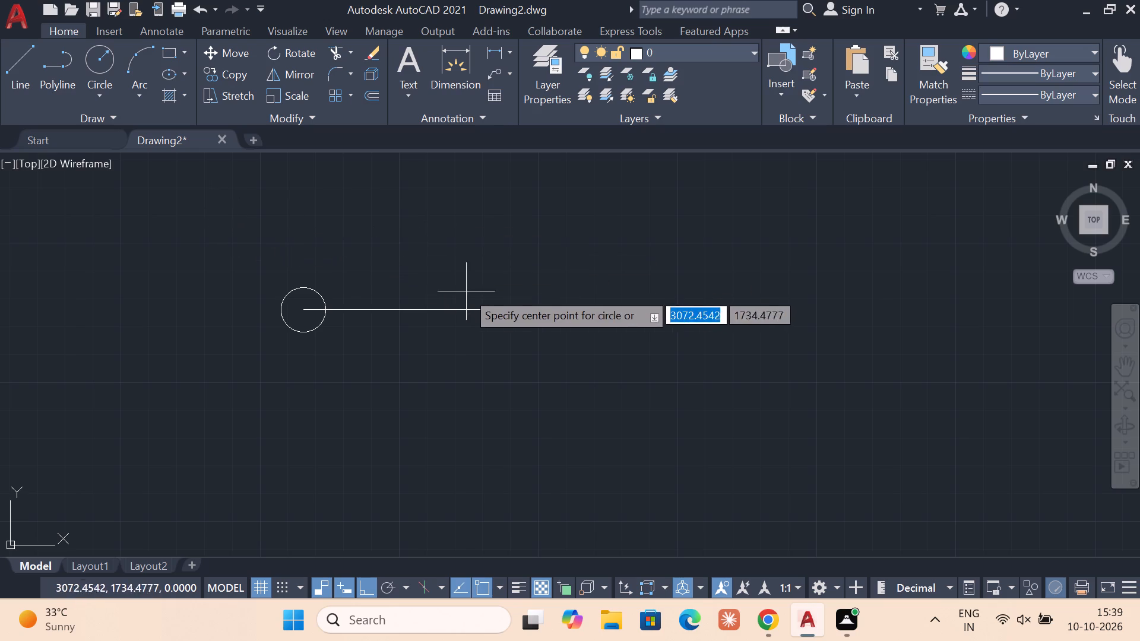
click(490, 311)
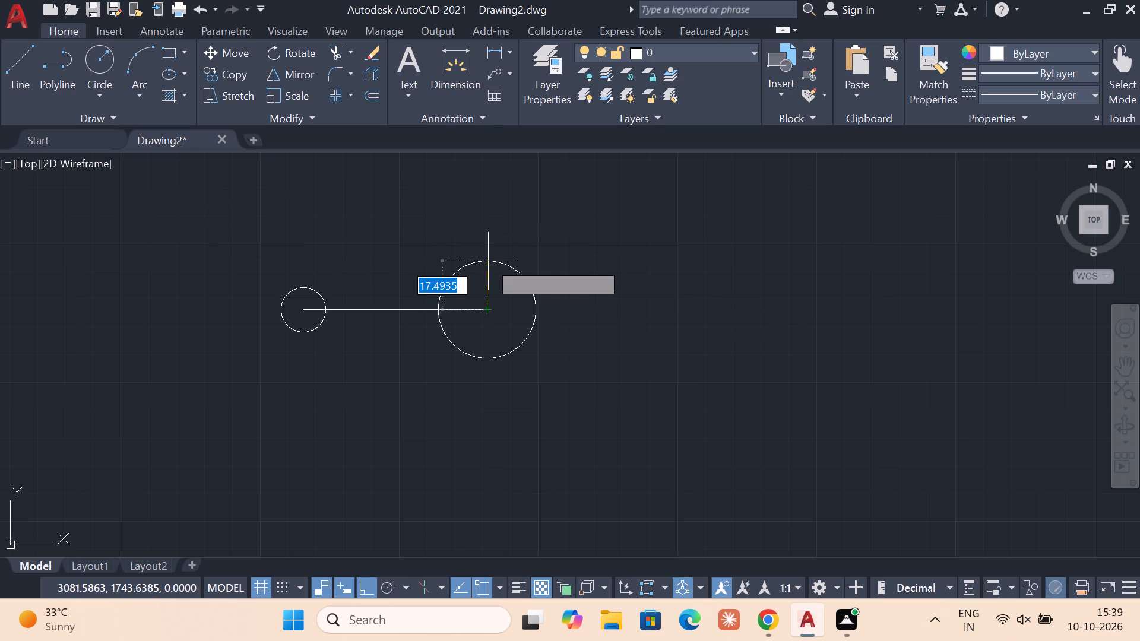
key(8)
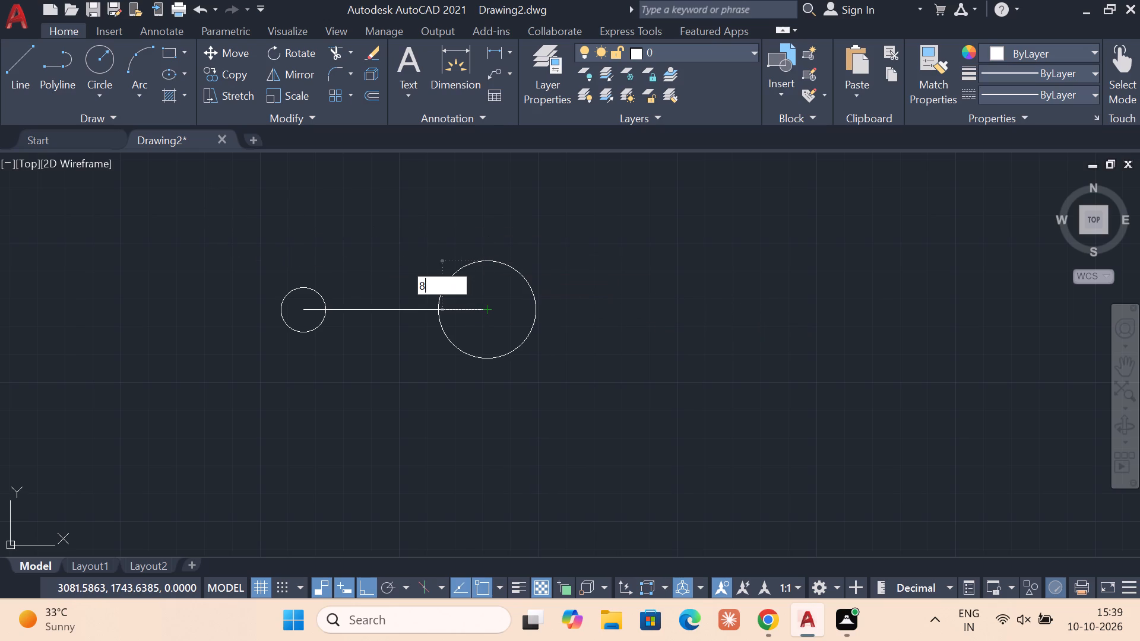
key(Return)
key(Escape)
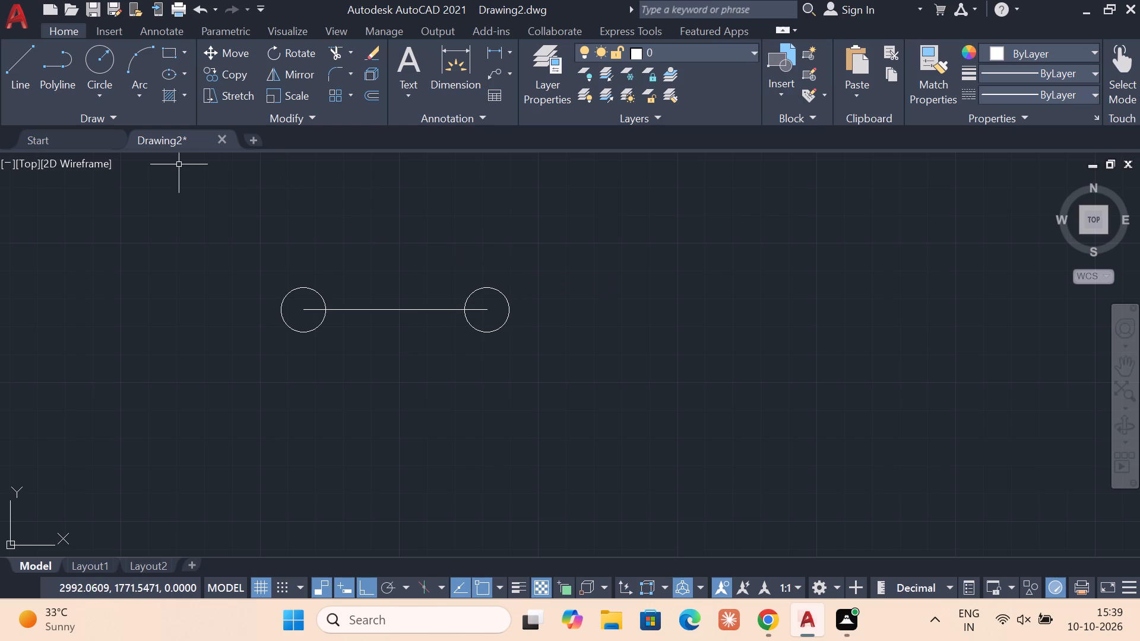
Draw a concentric circle of radius 18 around the small circle at the line's left end.
click(103, 82)
click(85, 119)
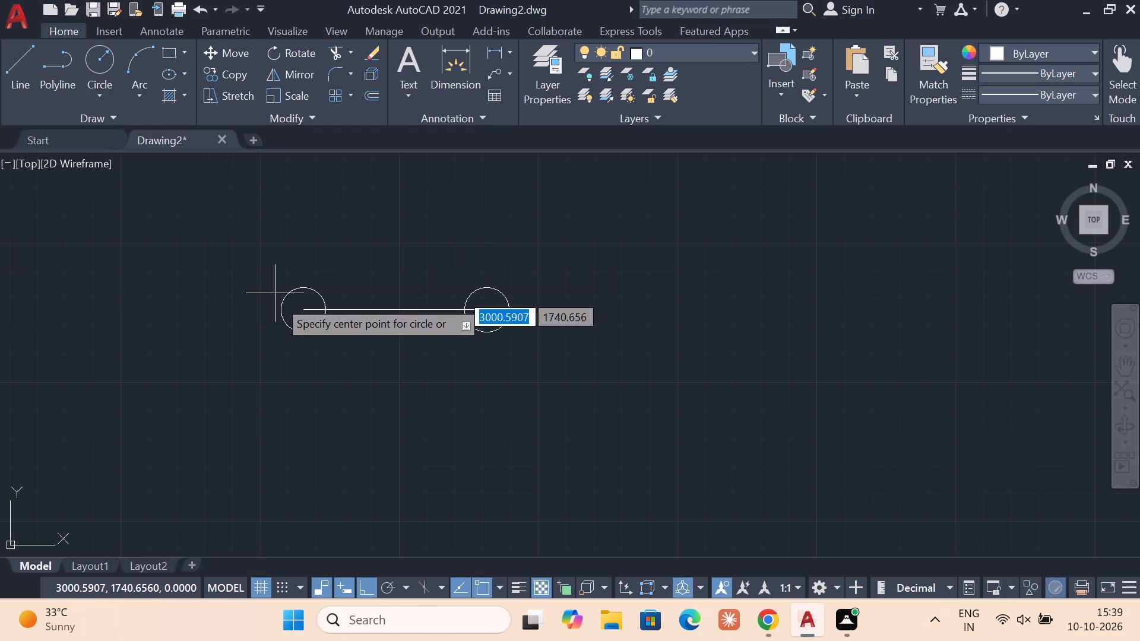
click(301, 314)
key(1)
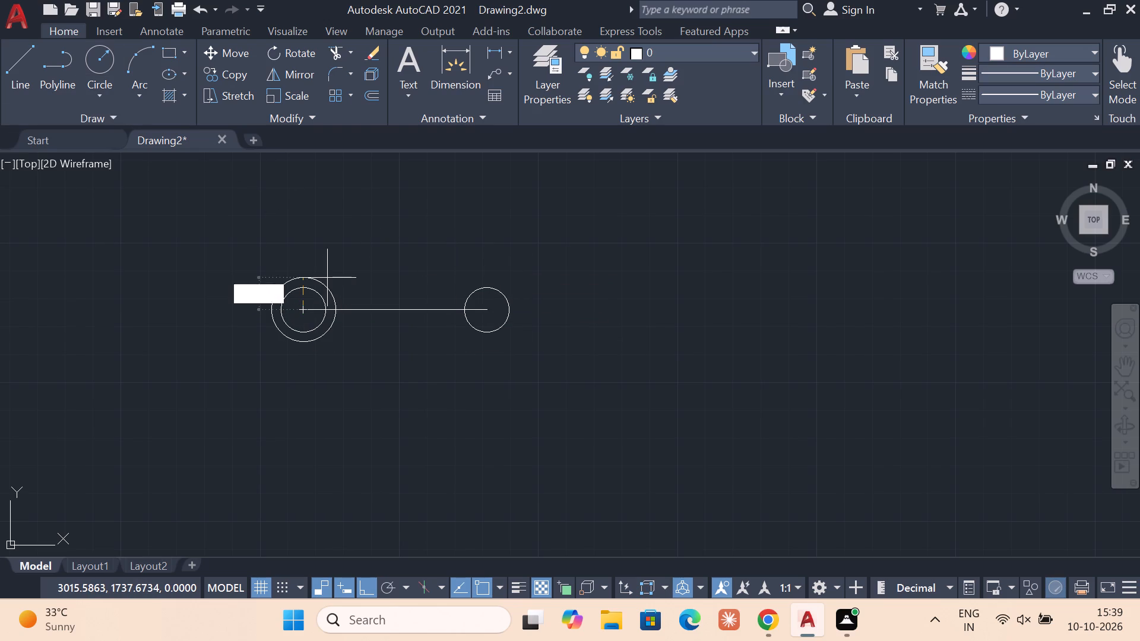
key(8)
key(Return)
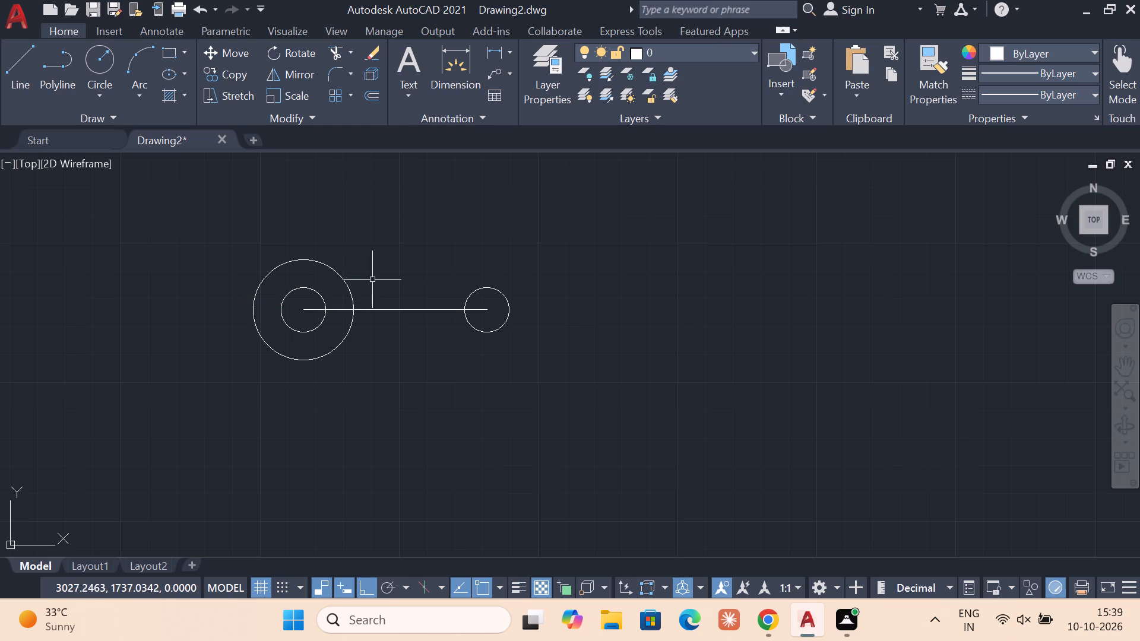
Draw a concentric circle of radius 18 around the small circle at the line's right end.
click(112, 87)
click(91, 128)
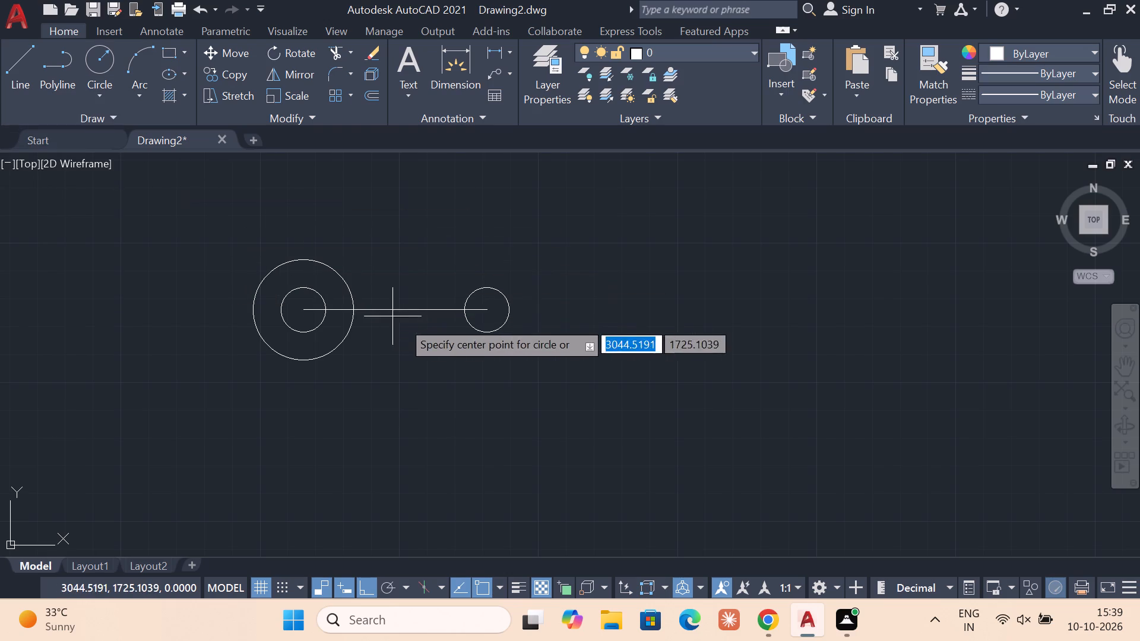
click(486, 310)
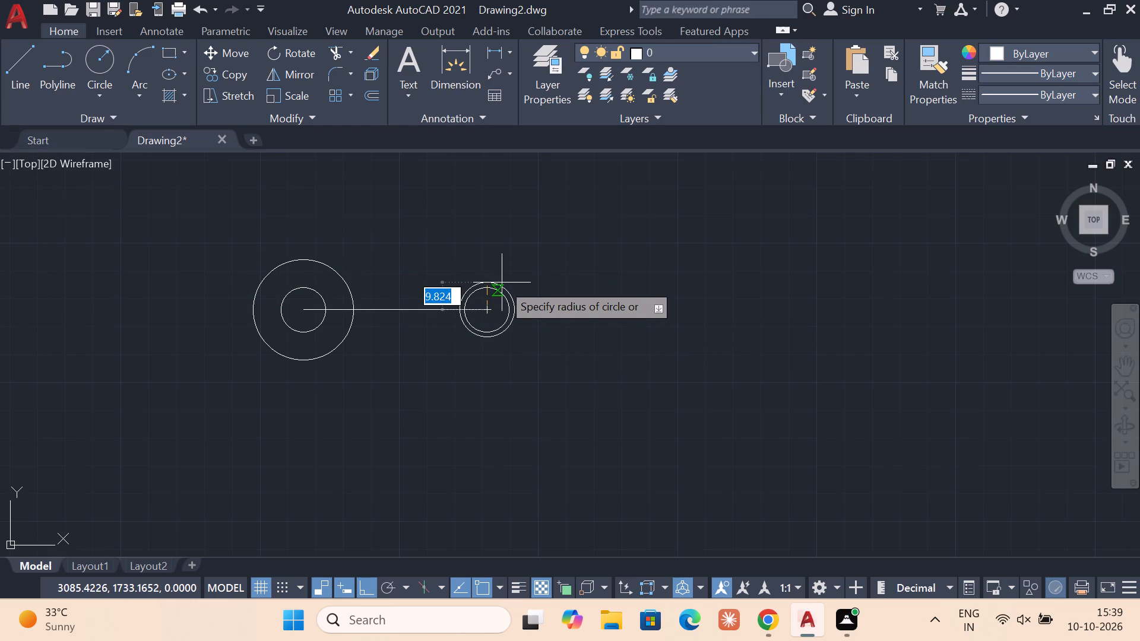
key(1)
key(8)
key(Return)
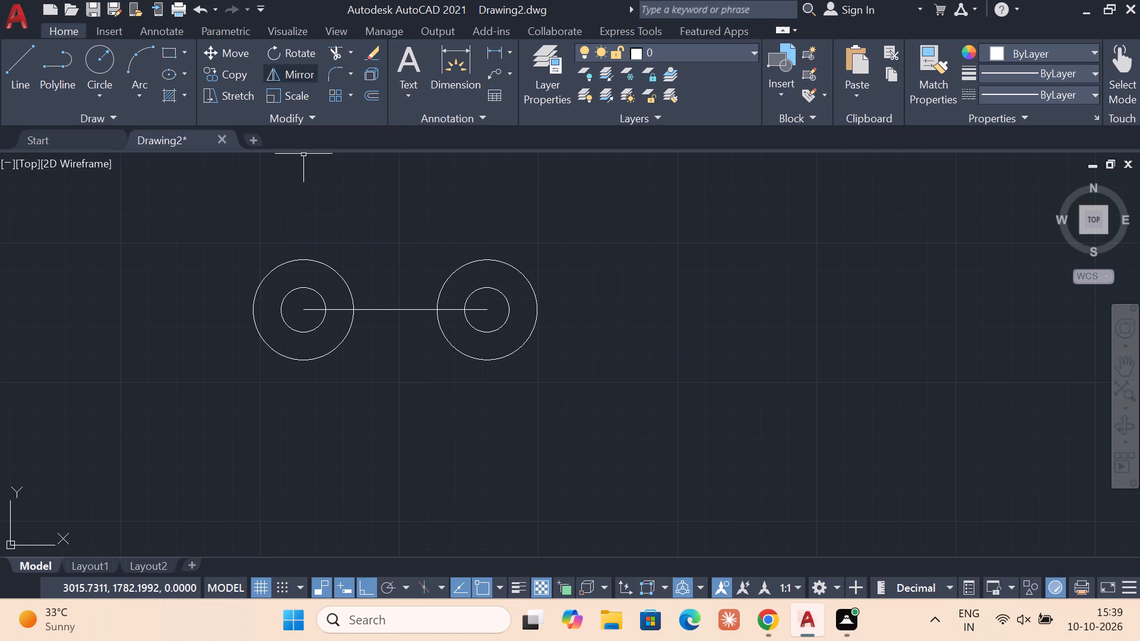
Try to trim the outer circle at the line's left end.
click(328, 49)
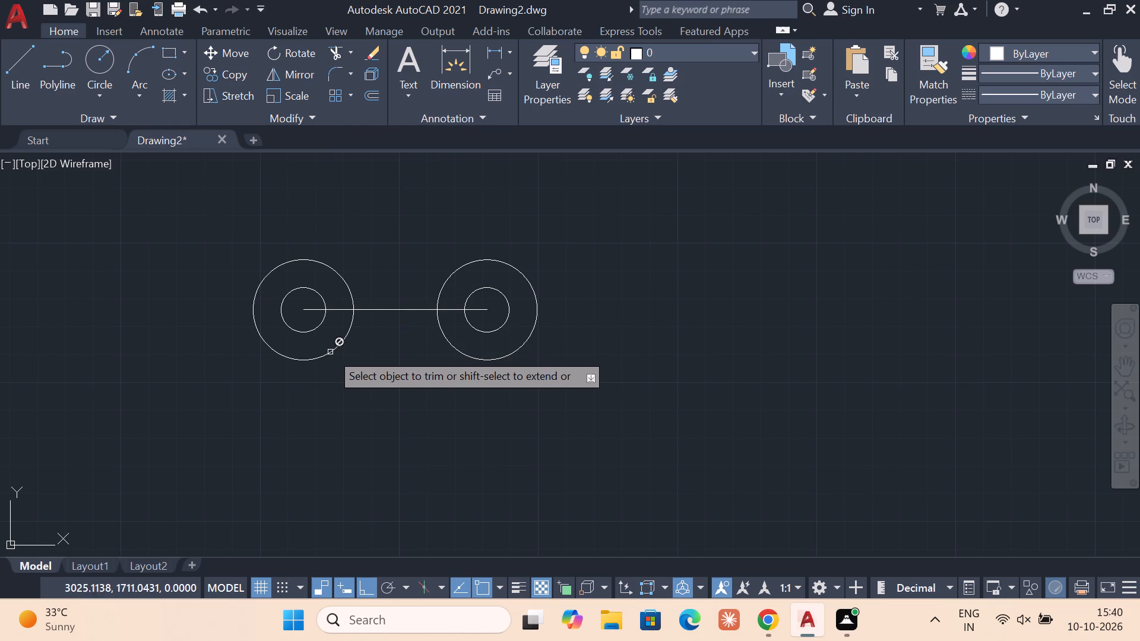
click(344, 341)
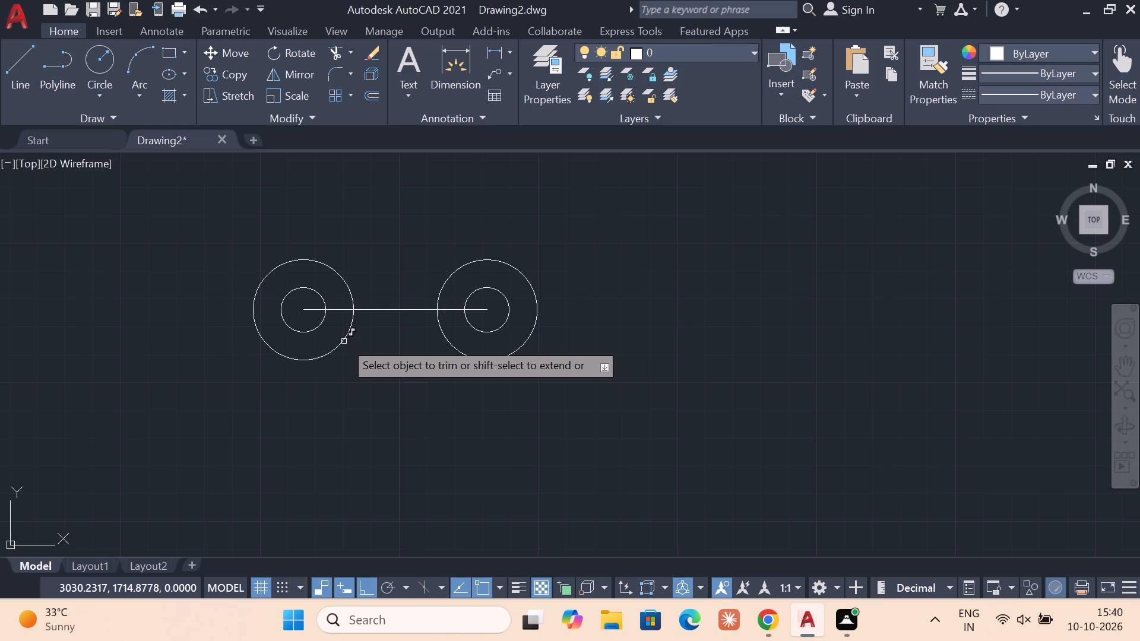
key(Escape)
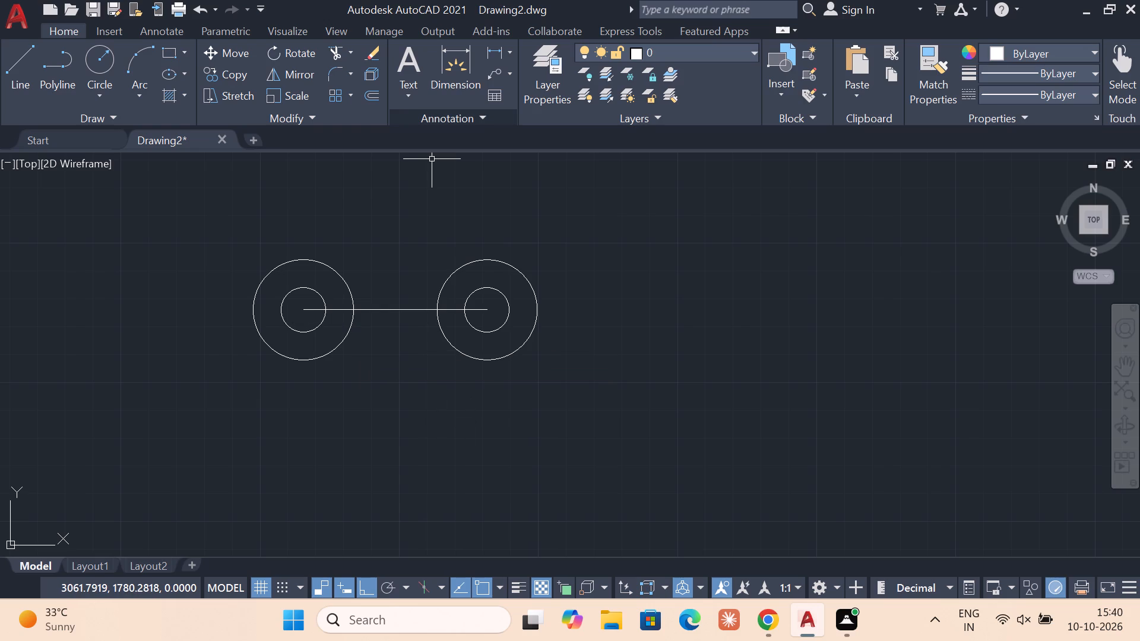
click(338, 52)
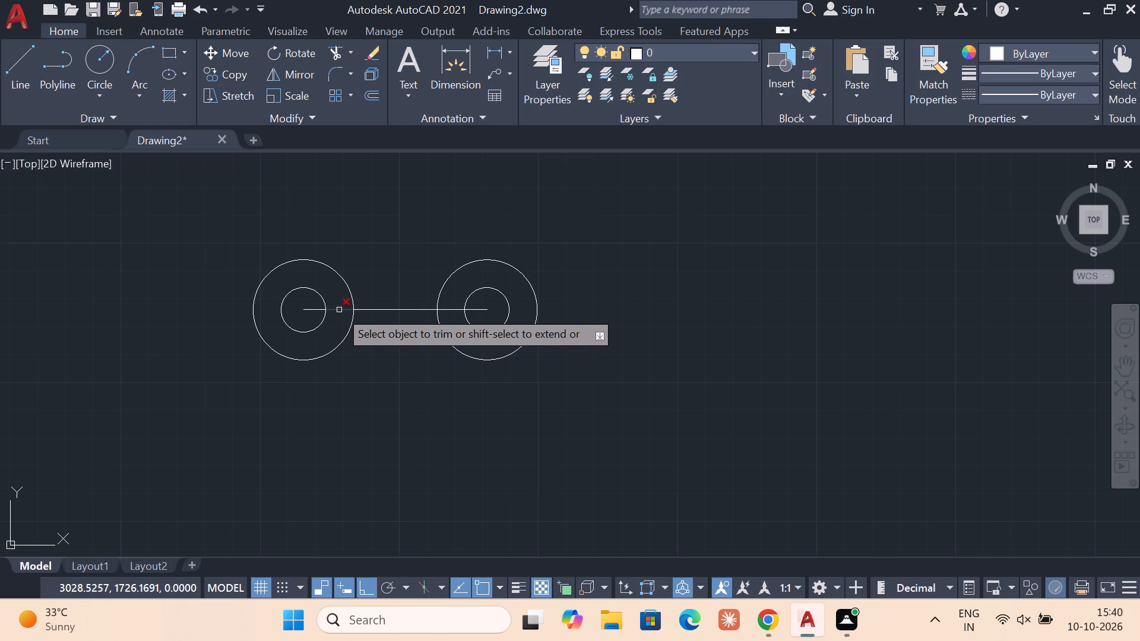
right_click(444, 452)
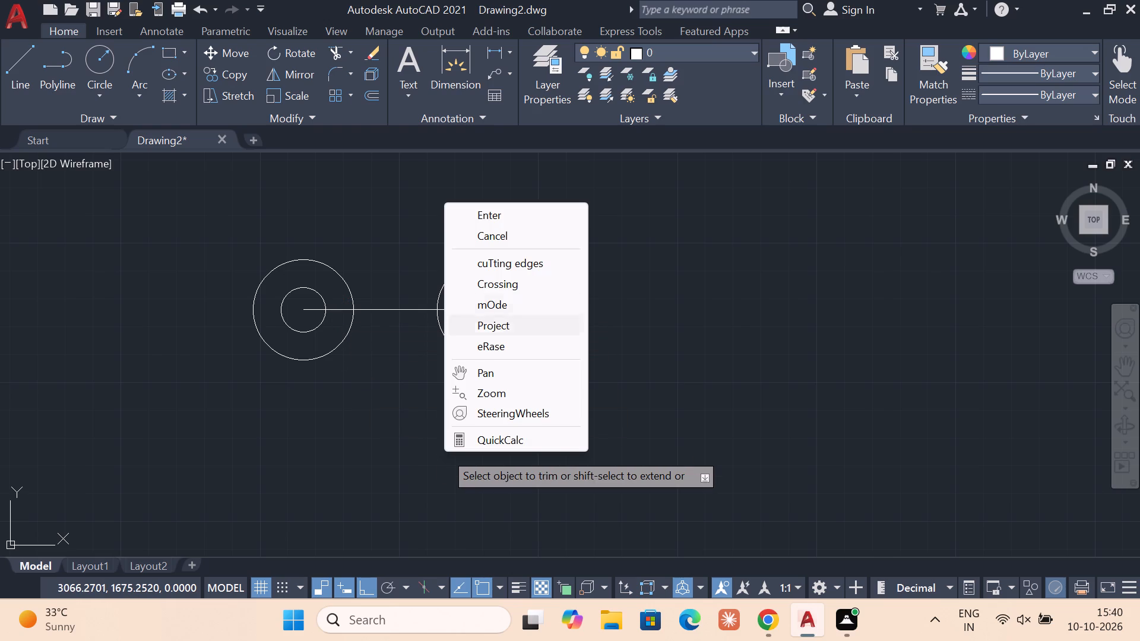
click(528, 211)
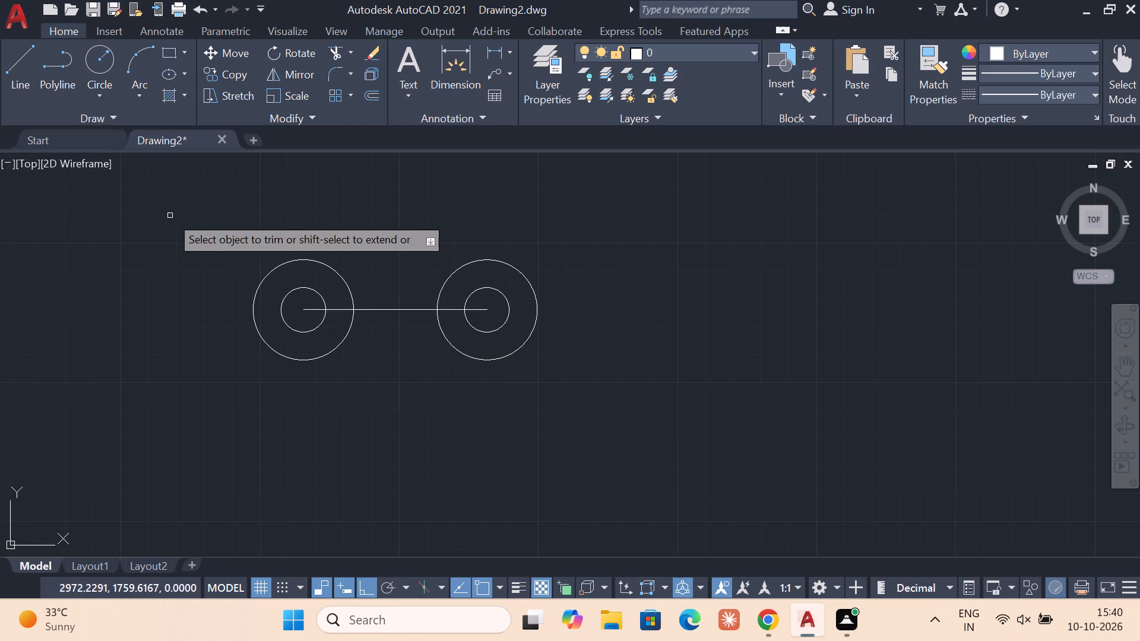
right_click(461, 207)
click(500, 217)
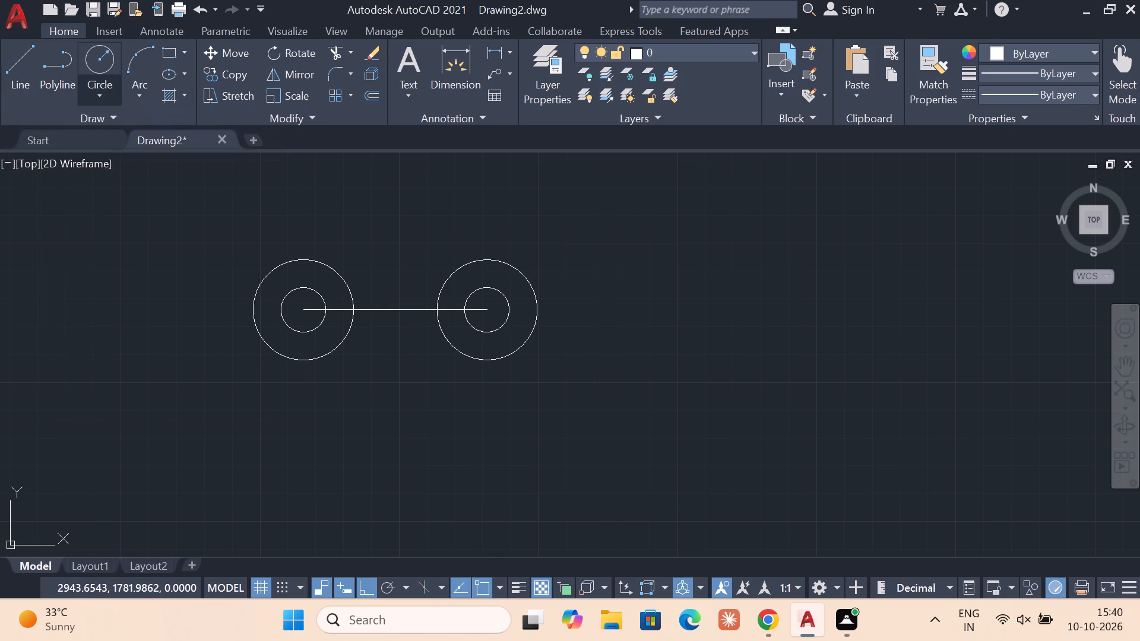
Draw a circle of radius 51 centred on the centre line's midpoint, reaching the outer edge of the right radius-18 circle.
click(98, 79)
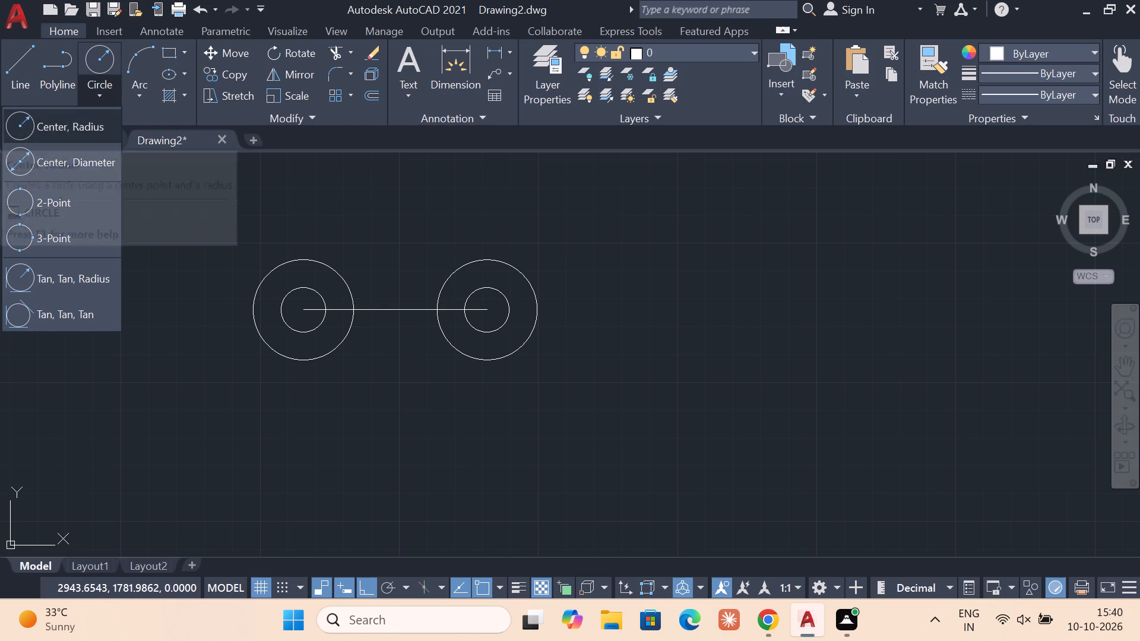
click(71, 135)
click(397, 310)
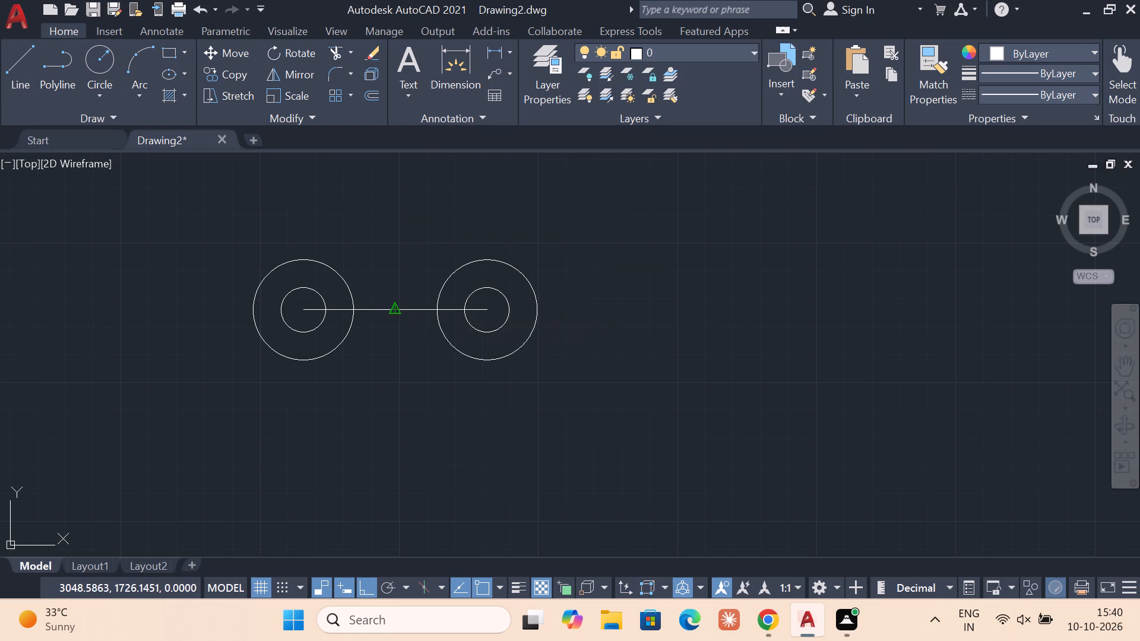
click(539, 306)
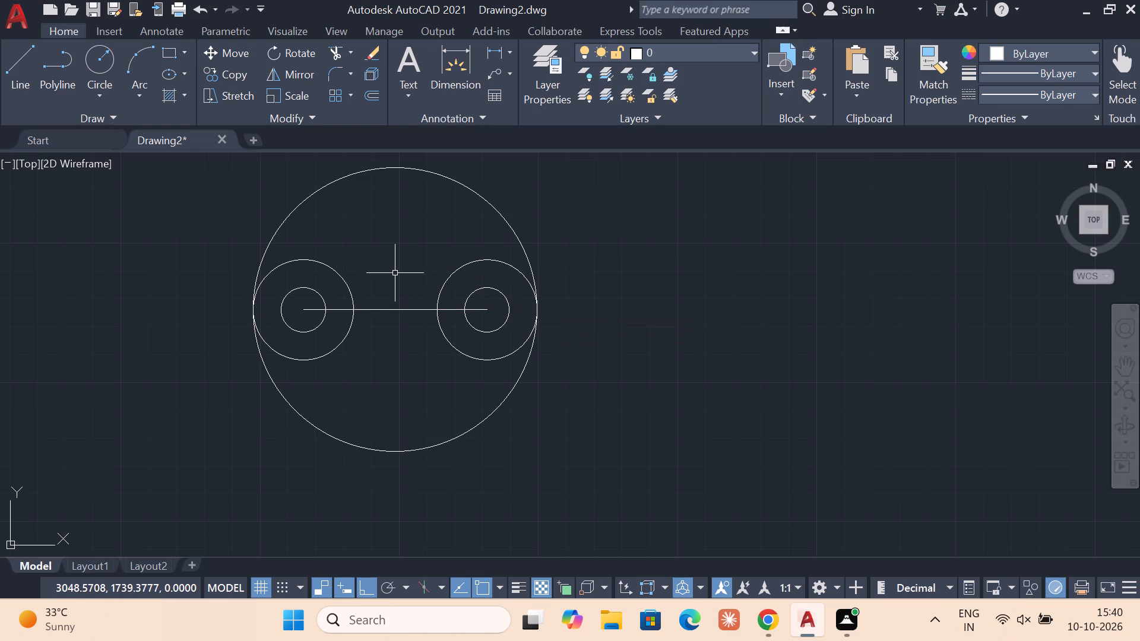
Trim away the upper half of the large radius-51 circle between the two outer circles.
click(337, 50)
click(351, 176)
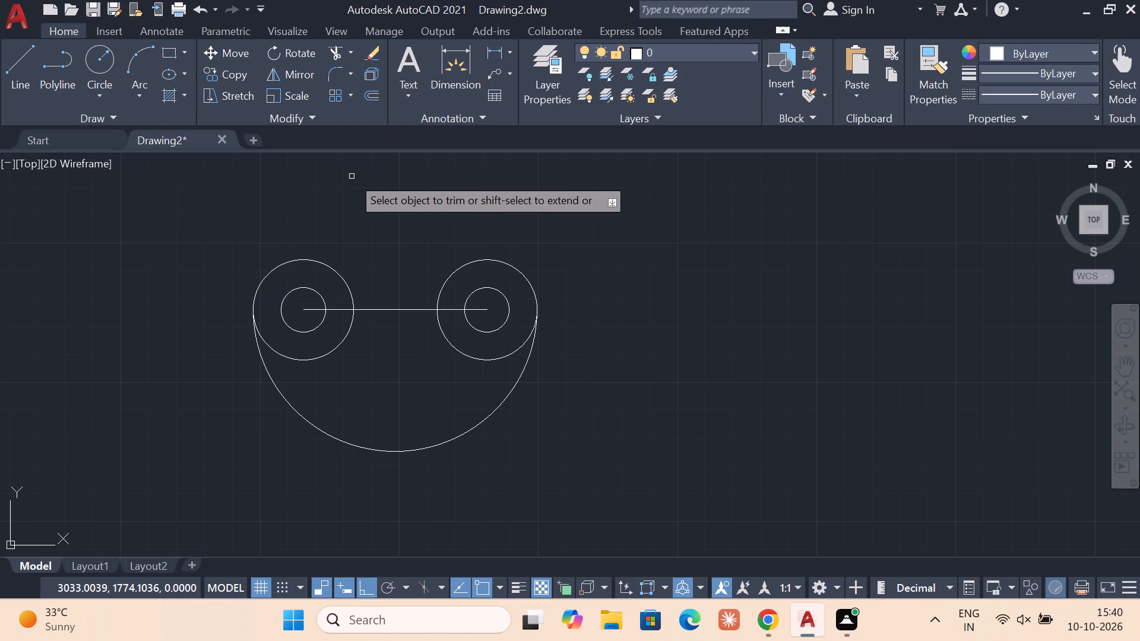
right_click(351, 176)
click(376, 185)
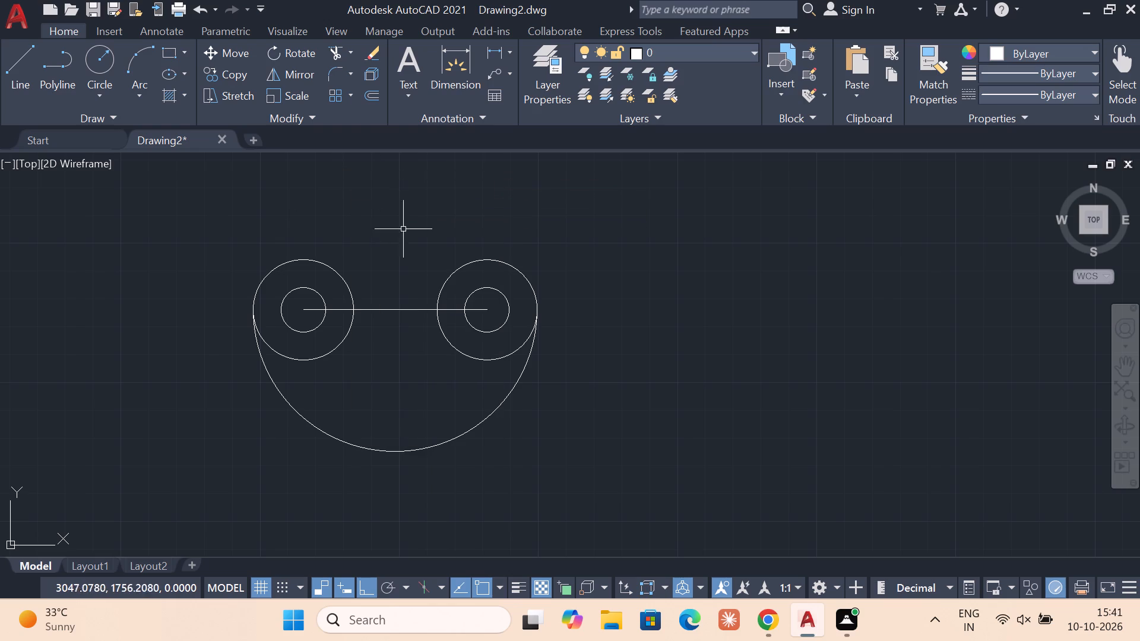
Delete the horizontal centre line joining the two small circles.
click(401, 309)
right_click(401, 309)
click(468, 262)
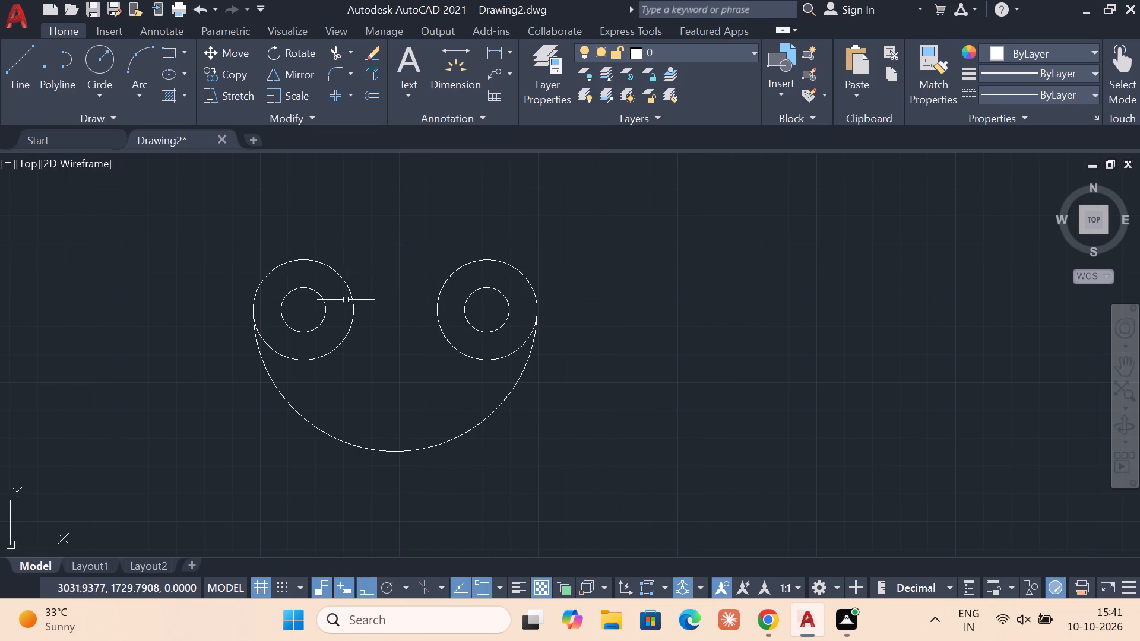
Fillet the two radius-18 circles together with a radius of 20 across their upper facing sides.
click(354, 72)
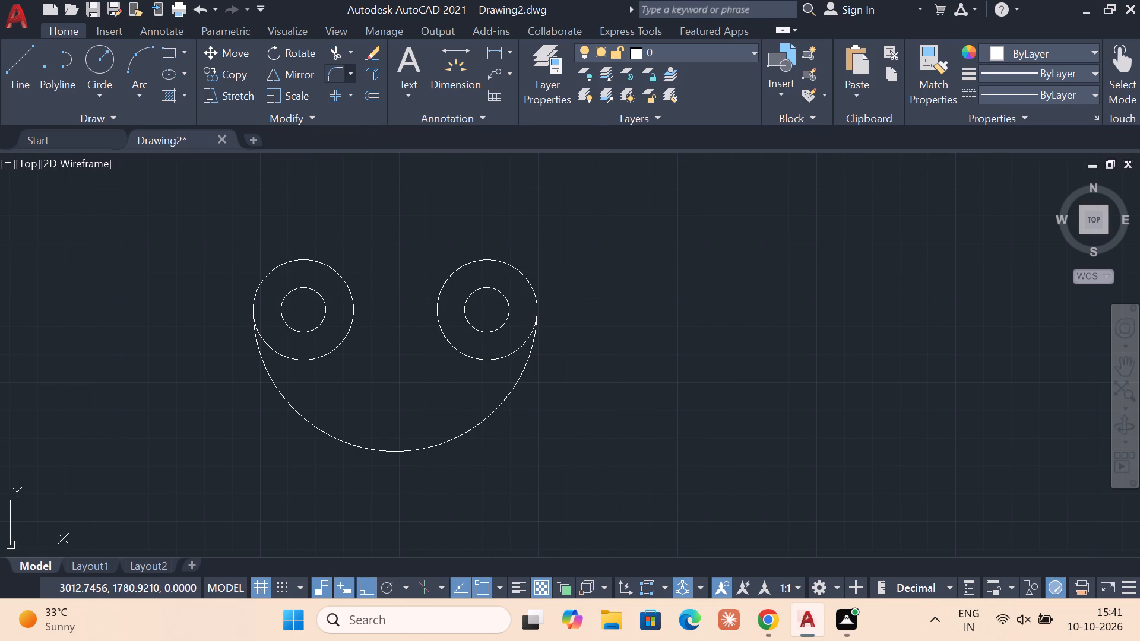
click(315, 97)
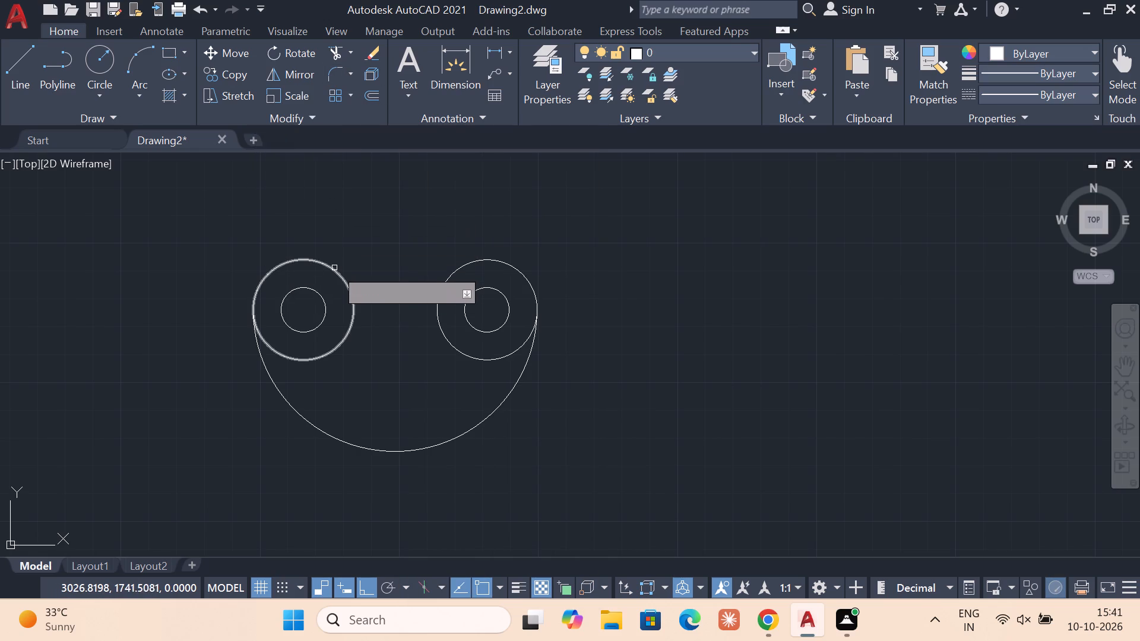
click(334, 268)
key(r)
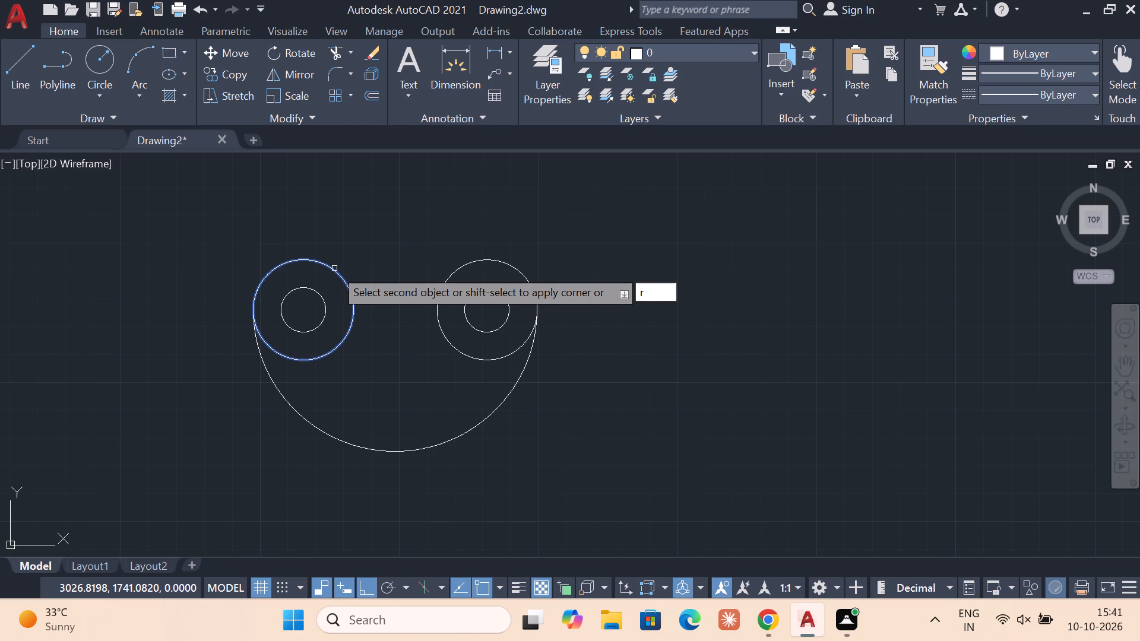
key(Return)
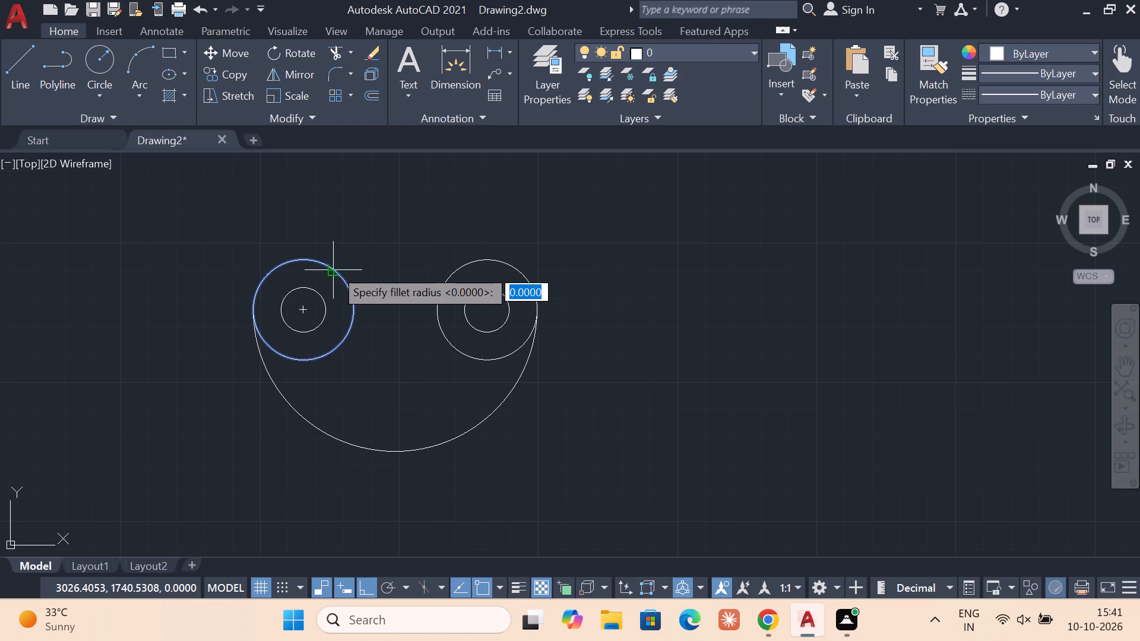
text(20)
key(Return)
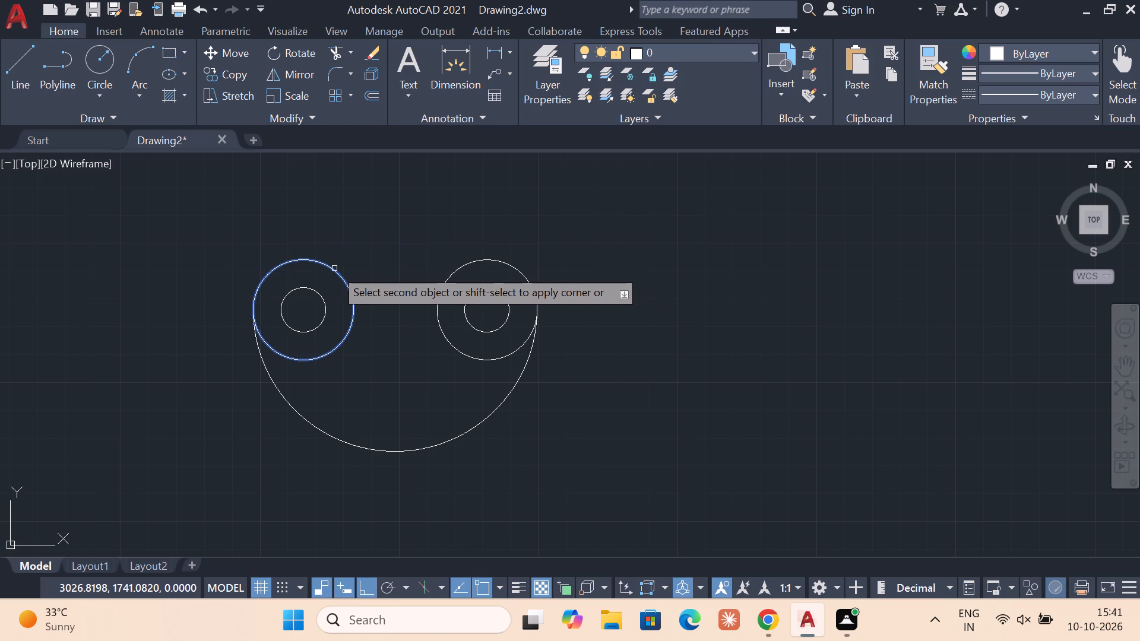
click(446, 277)
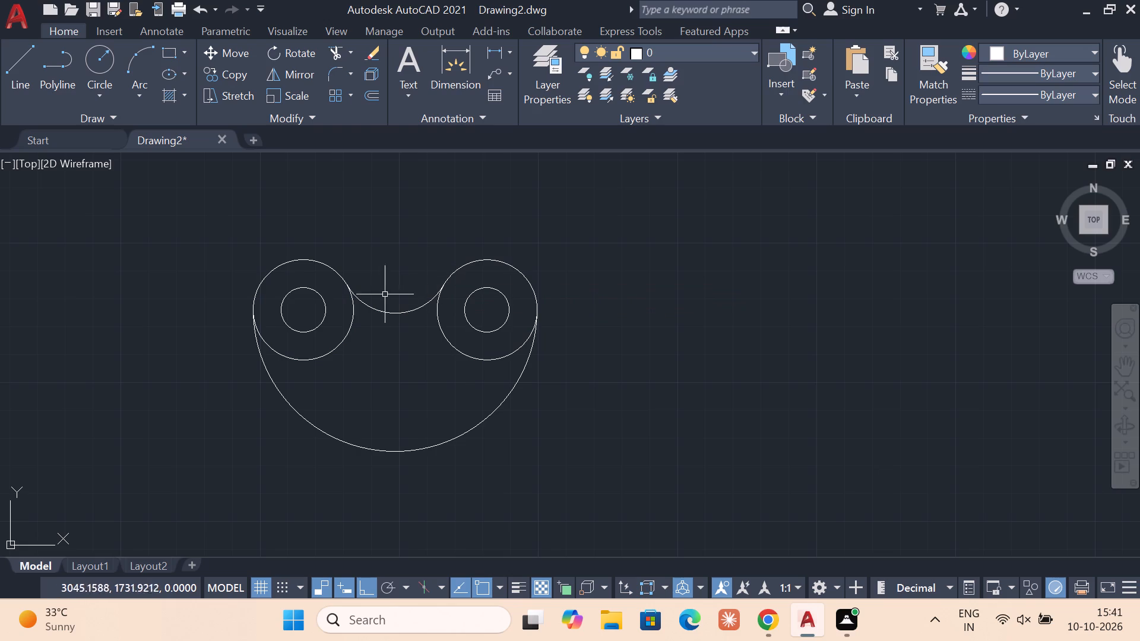
Trim the inner lower portions of both radius-18 circles to leave one continuous outer outline around the two holes.
click(334, 48)
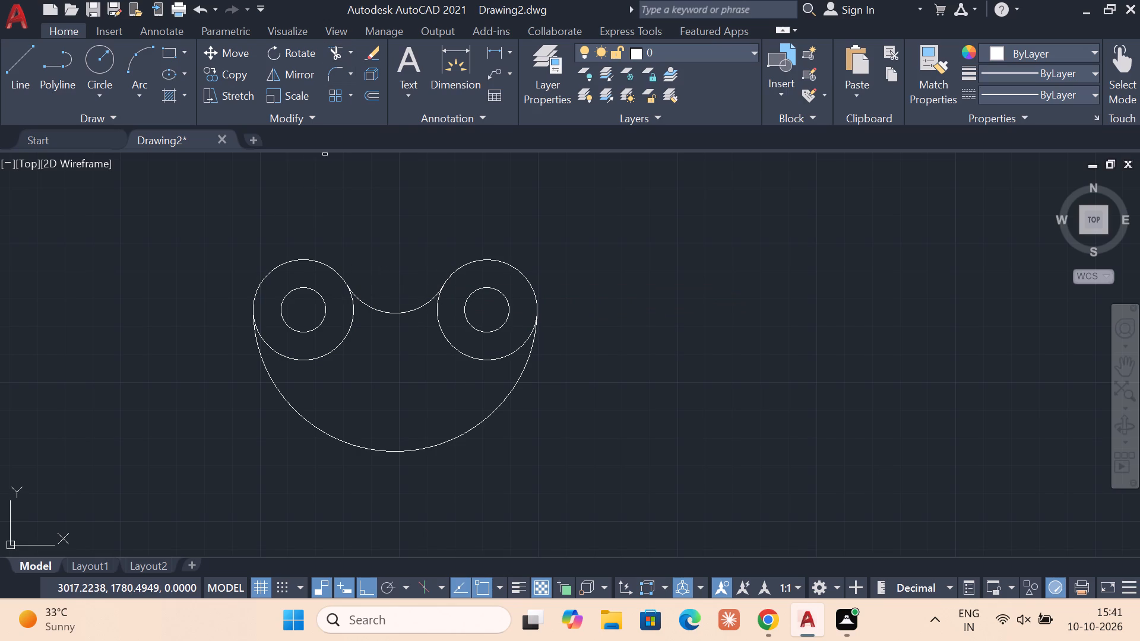
click(341, 341)
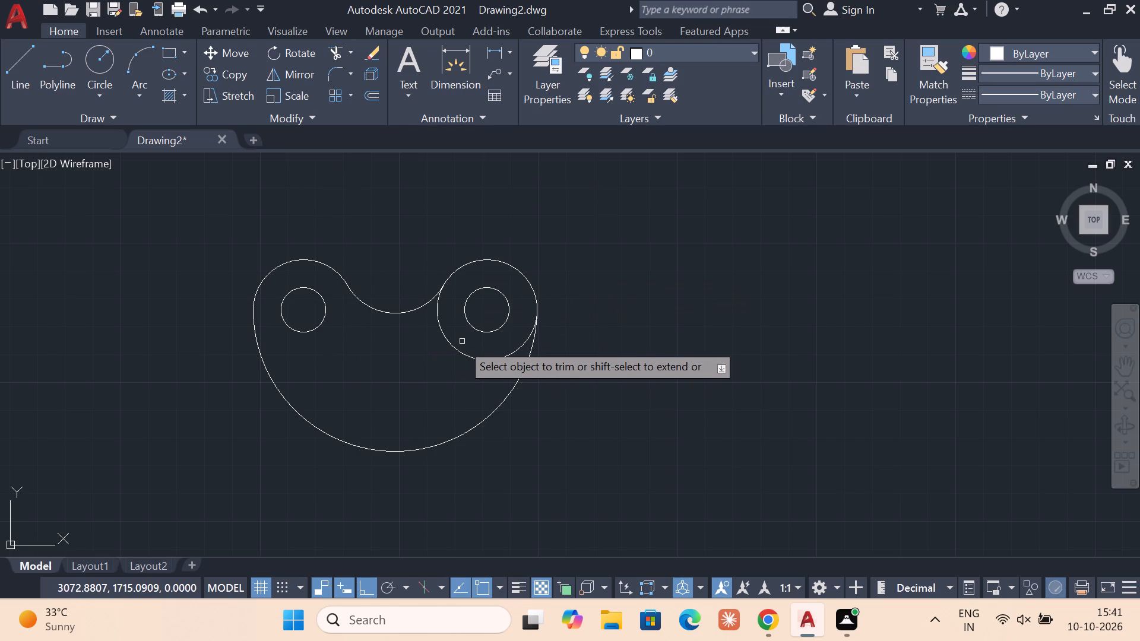
click(460, 351)
right_click(460, 351)
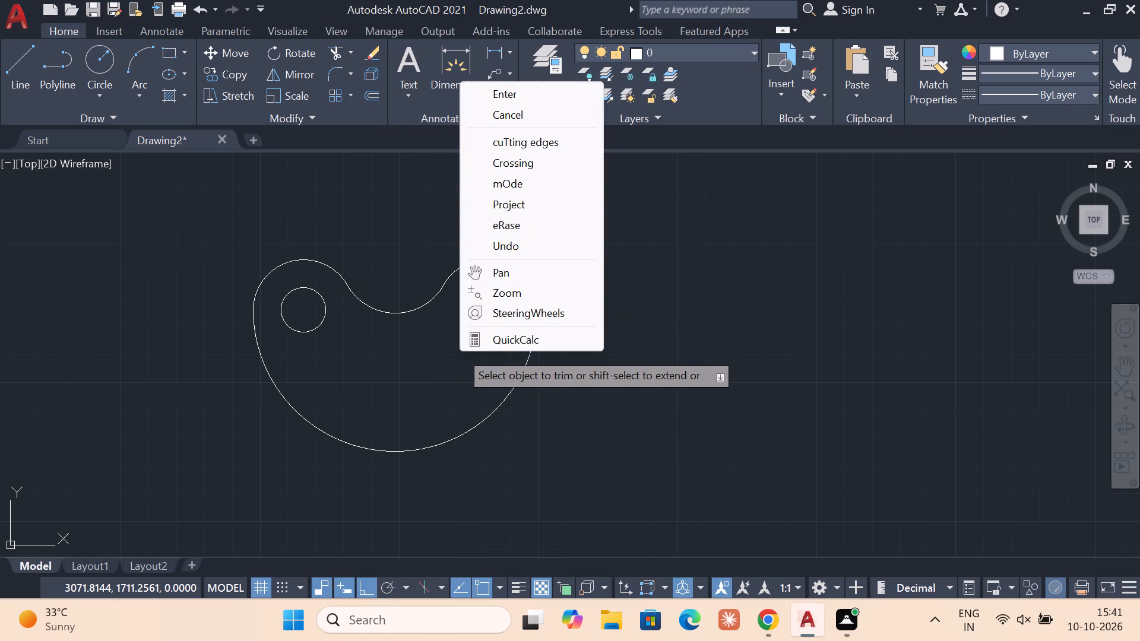
click(525, 94)
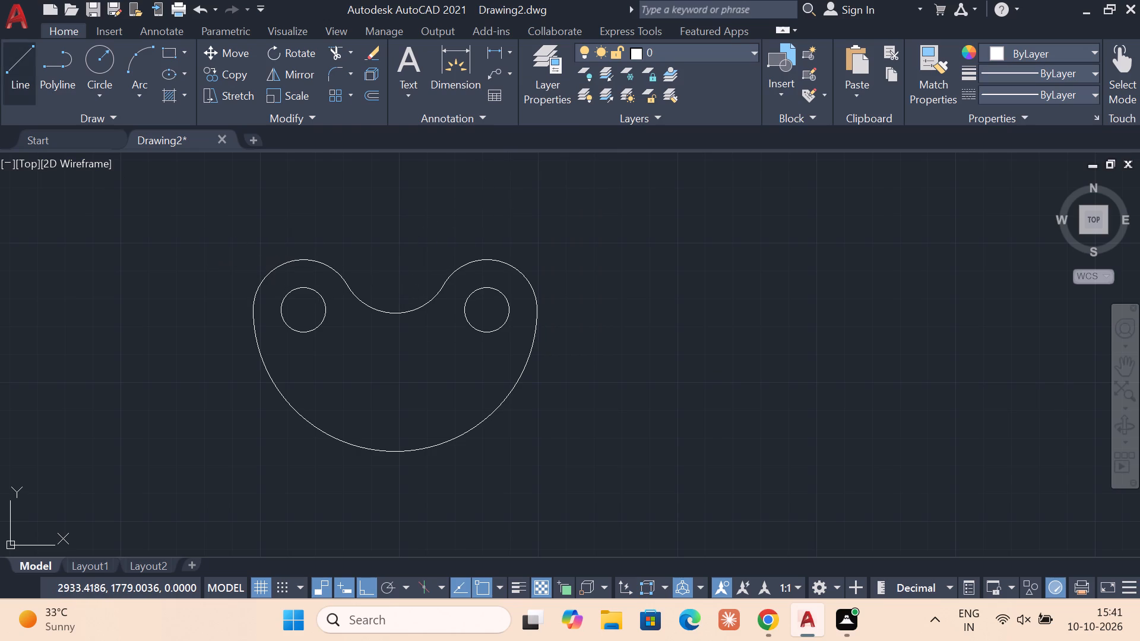
Load the ACAD_ISO08W100 long-dash short-dash linetype and make it the current linetype.
click(1014, 101)
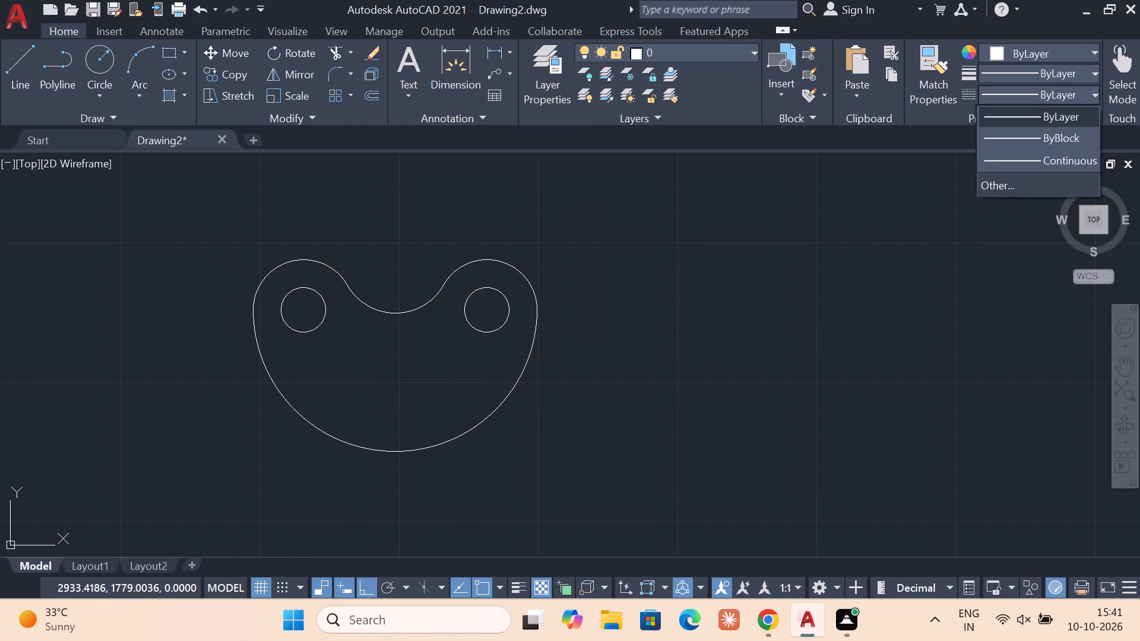
click(1011, 191)
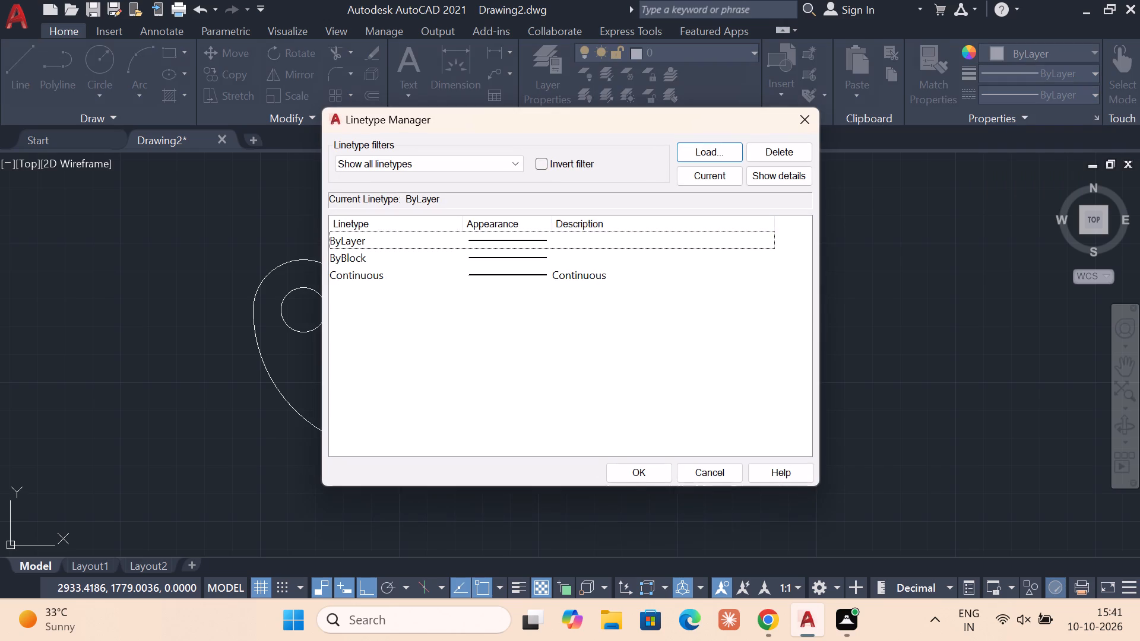
click(695, 152)
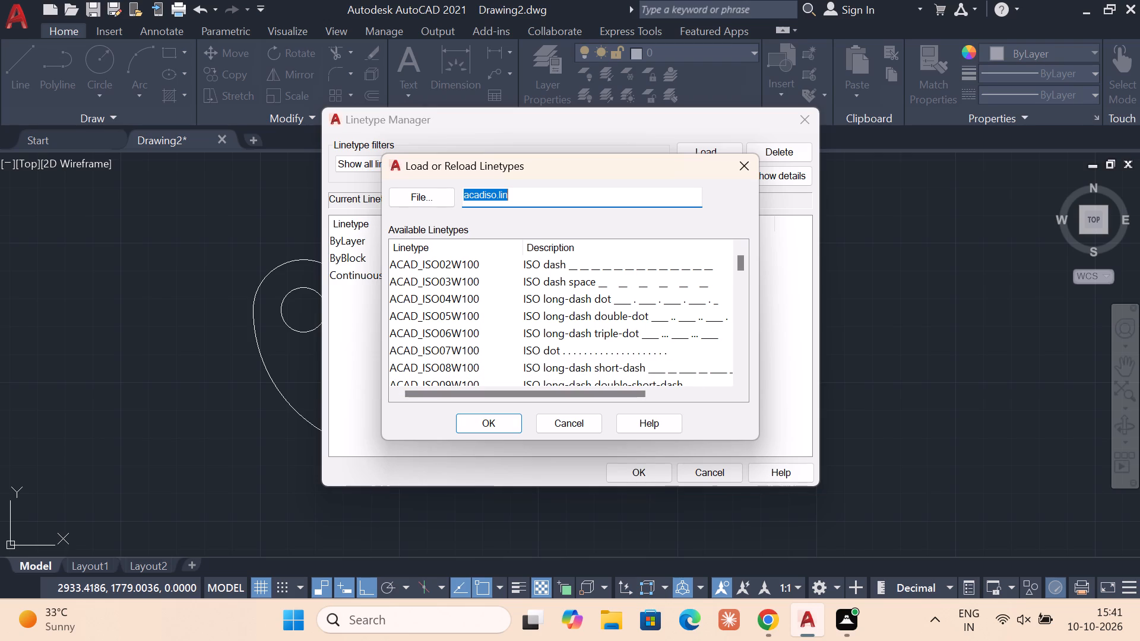
click(715, 373)
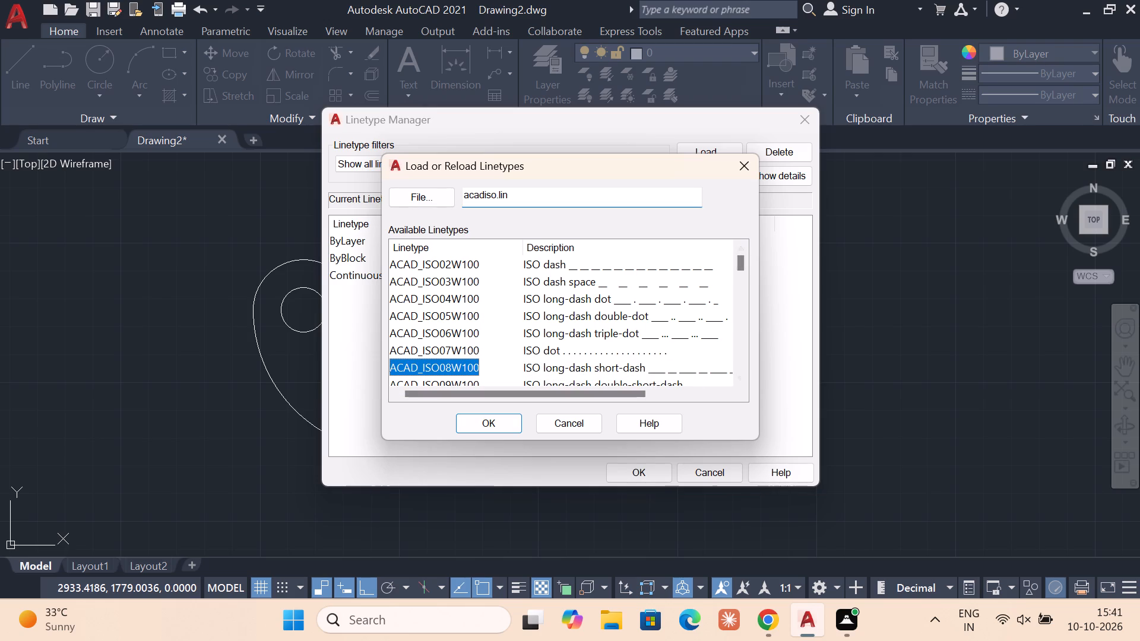
click(492, 430)
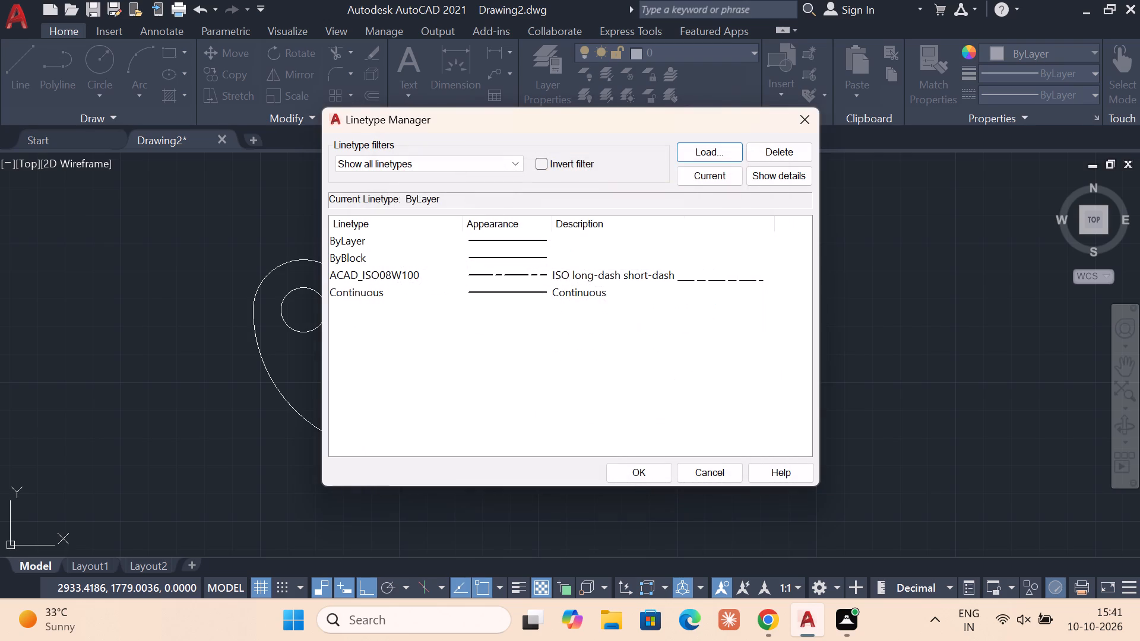
click(605, 273)
click(714, 174)
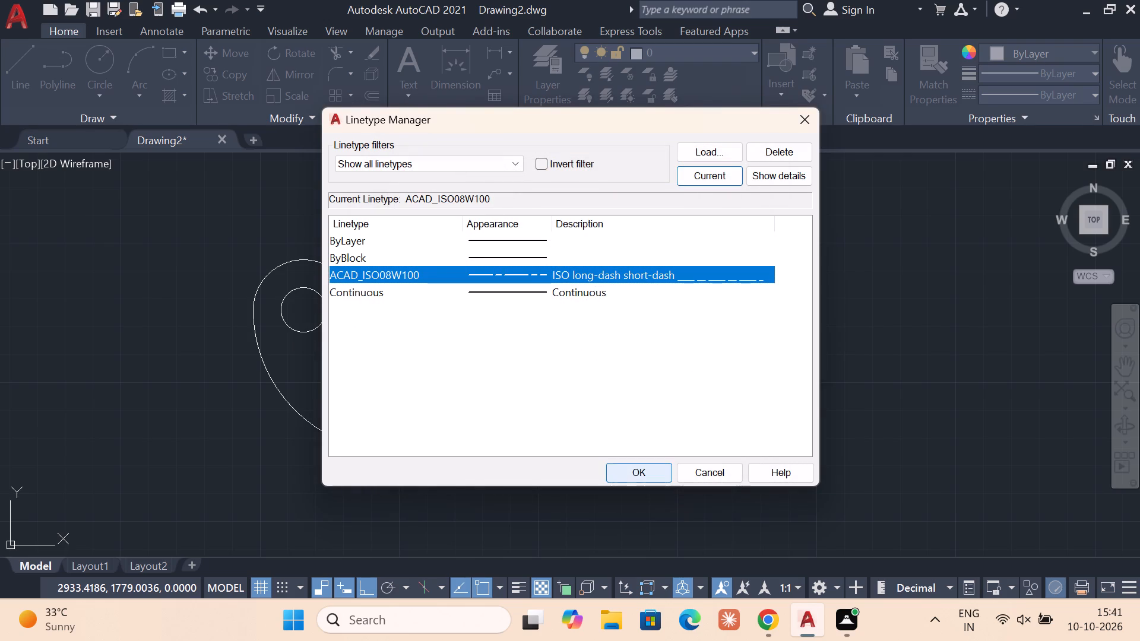
click(650, 481)
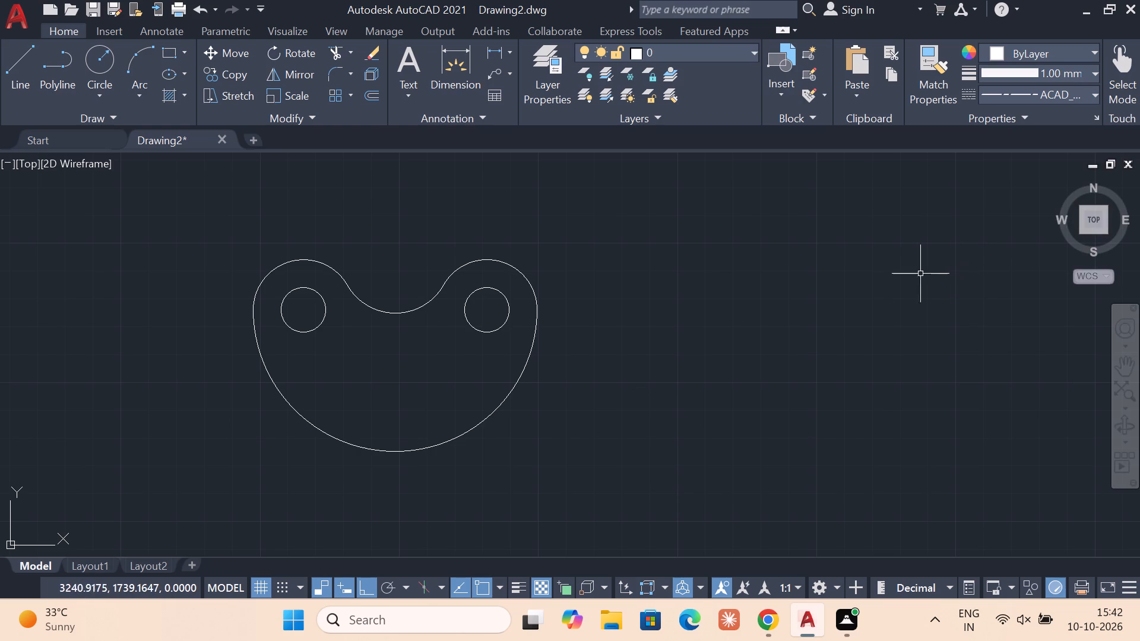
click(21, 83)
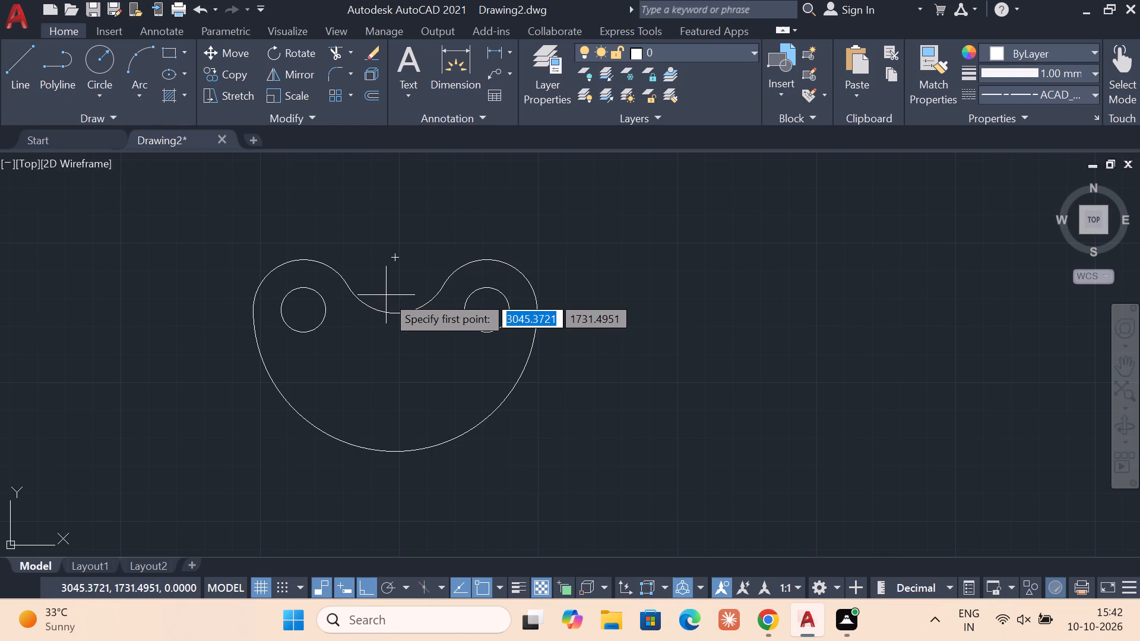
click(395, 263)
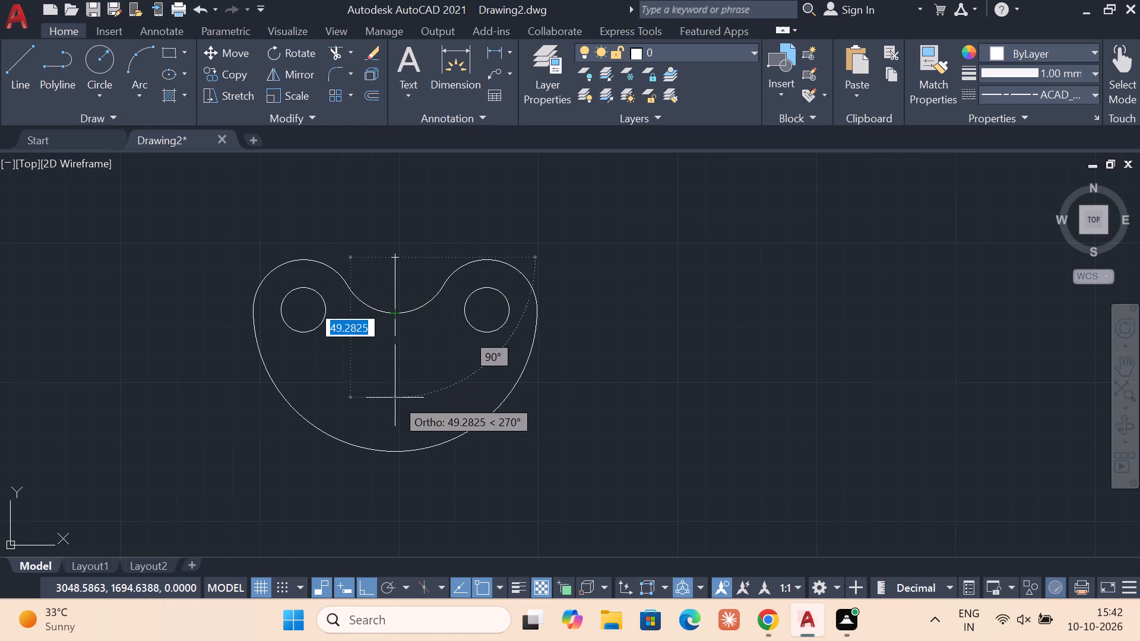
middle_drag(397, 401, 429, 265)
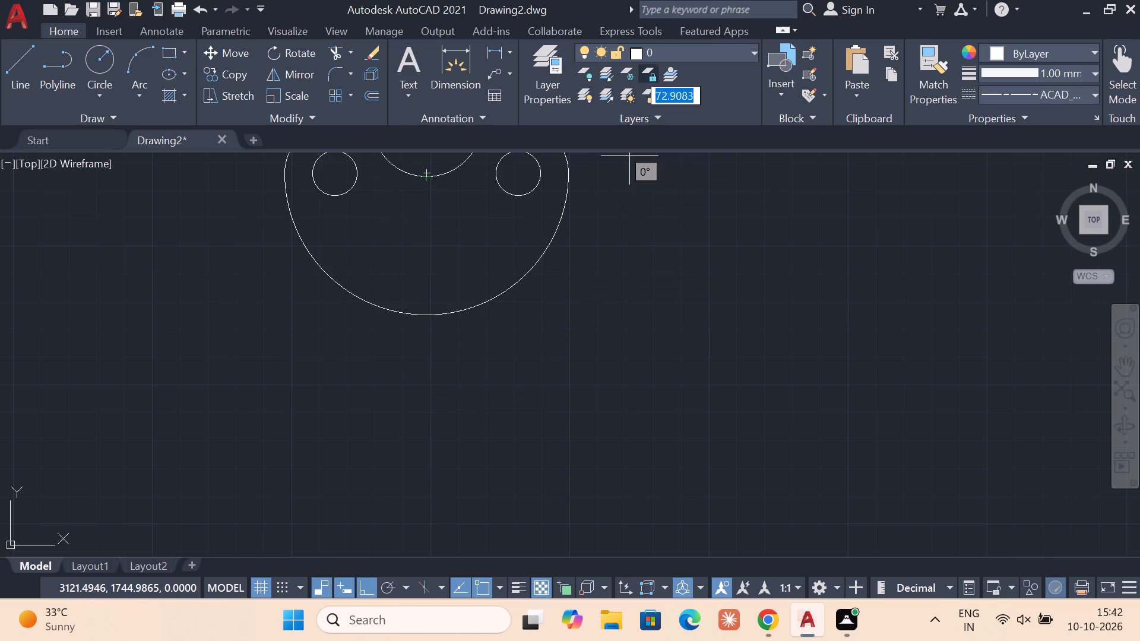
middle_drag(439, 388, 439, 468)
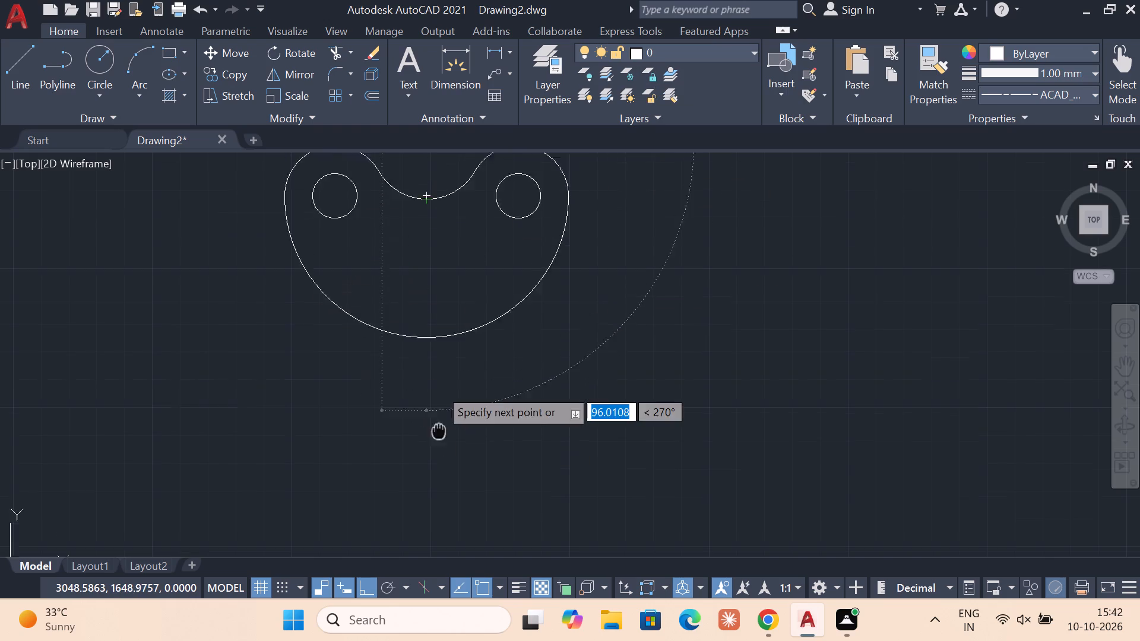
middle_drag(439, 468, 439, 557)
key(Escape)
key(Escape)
Draw a vertical line 54 units long downward from the midpoint of the fillet arc between the two lobes.
click(11, 78)
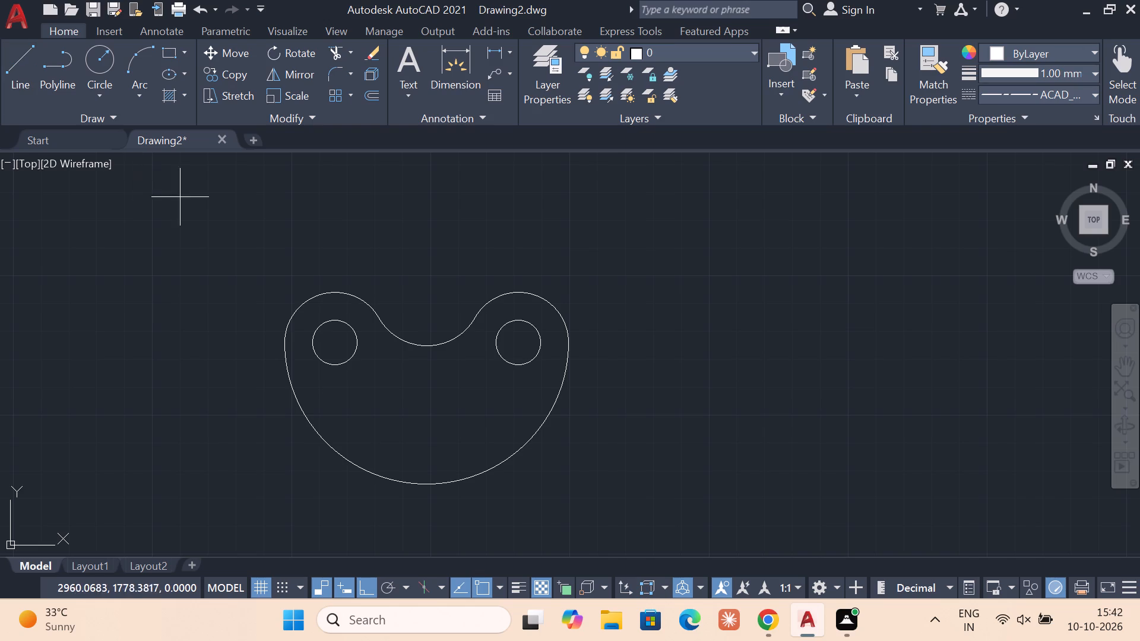
click(422, 345)
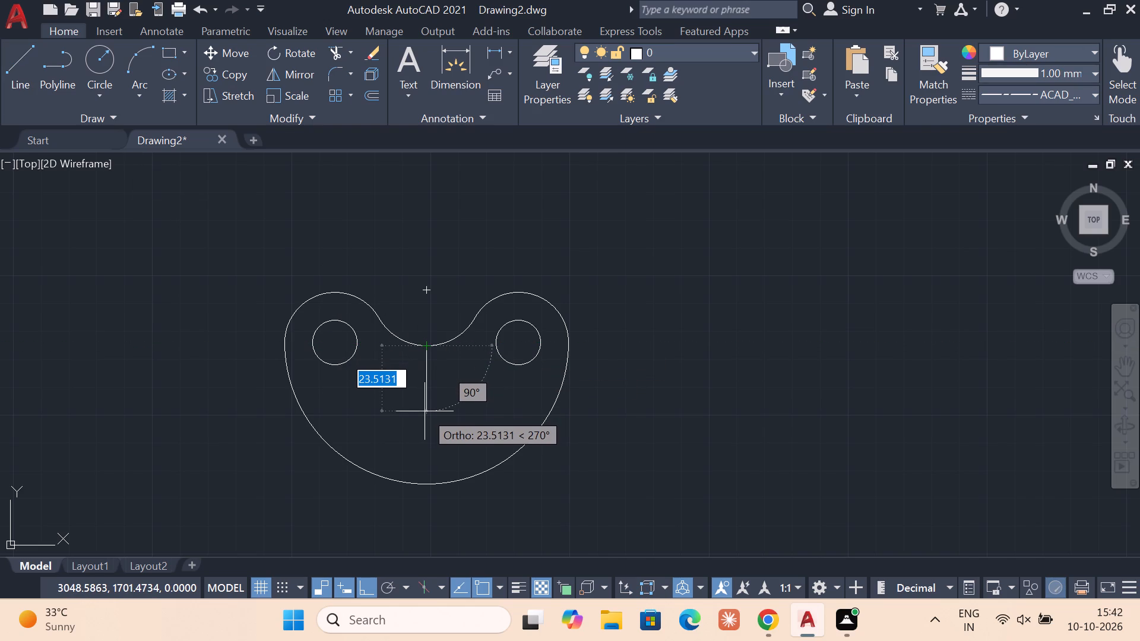
key(5)
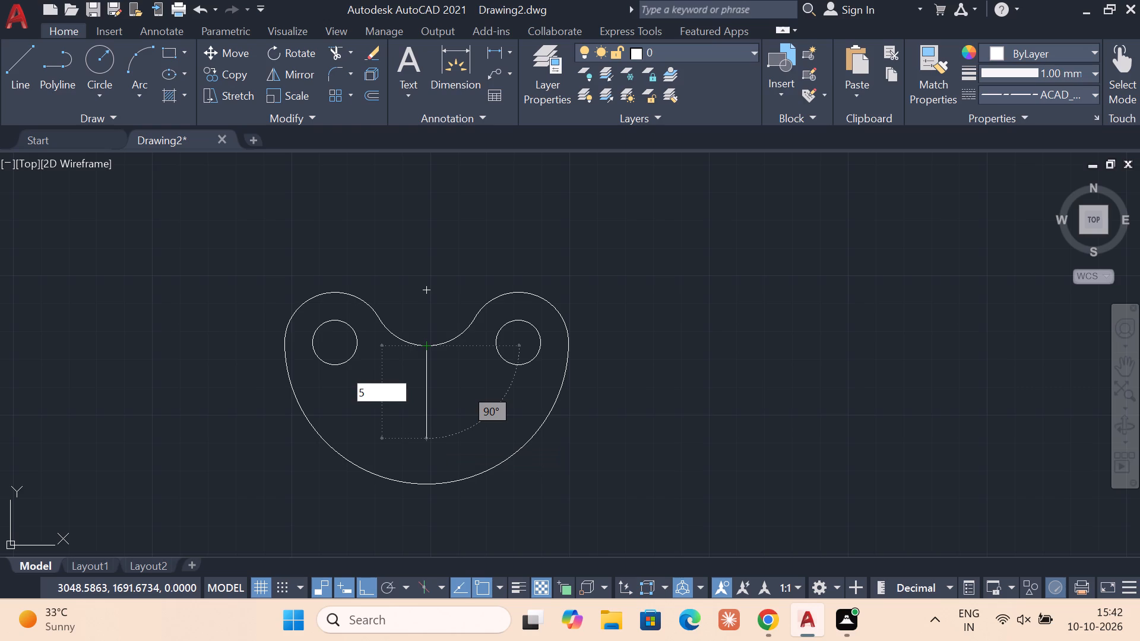
key(4)
key(Return)
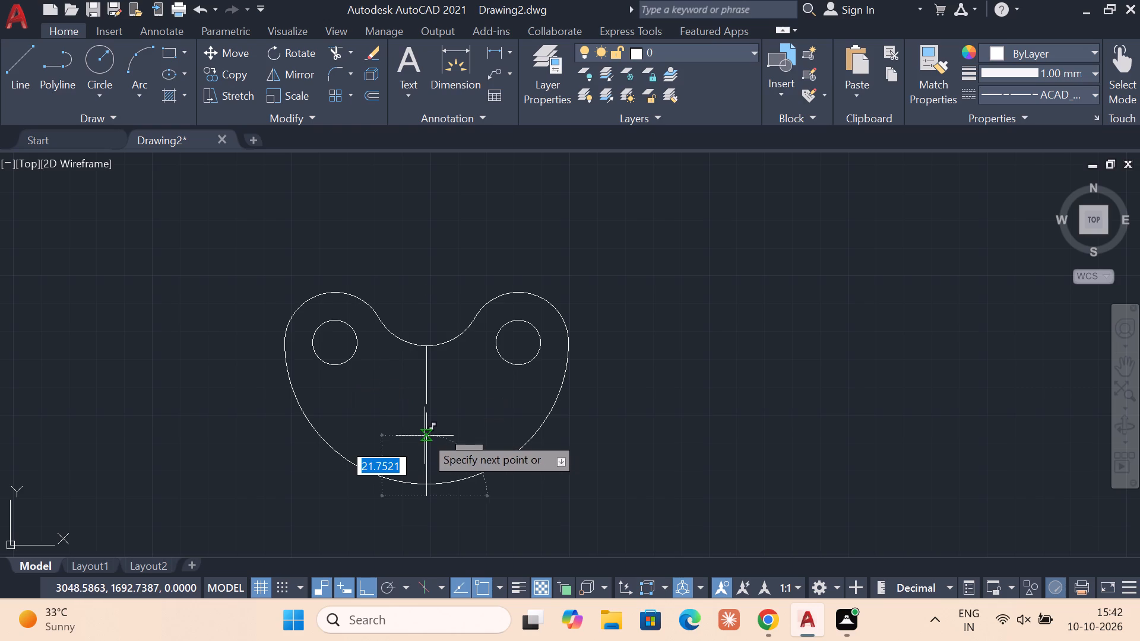
key(Escape)
Draw a vertical line 65 units long downward from the lower end of the existing dashed centre line.
click(17, 88)
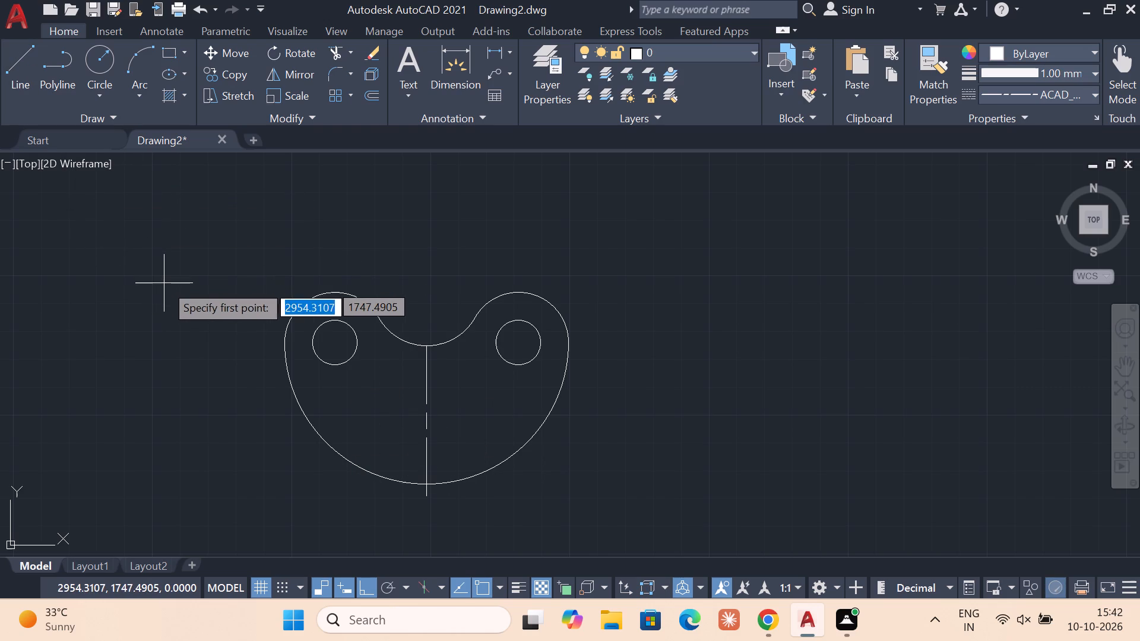
middle_drag(262, 430, 280, 307)
scroll(471, 389, up, 2)
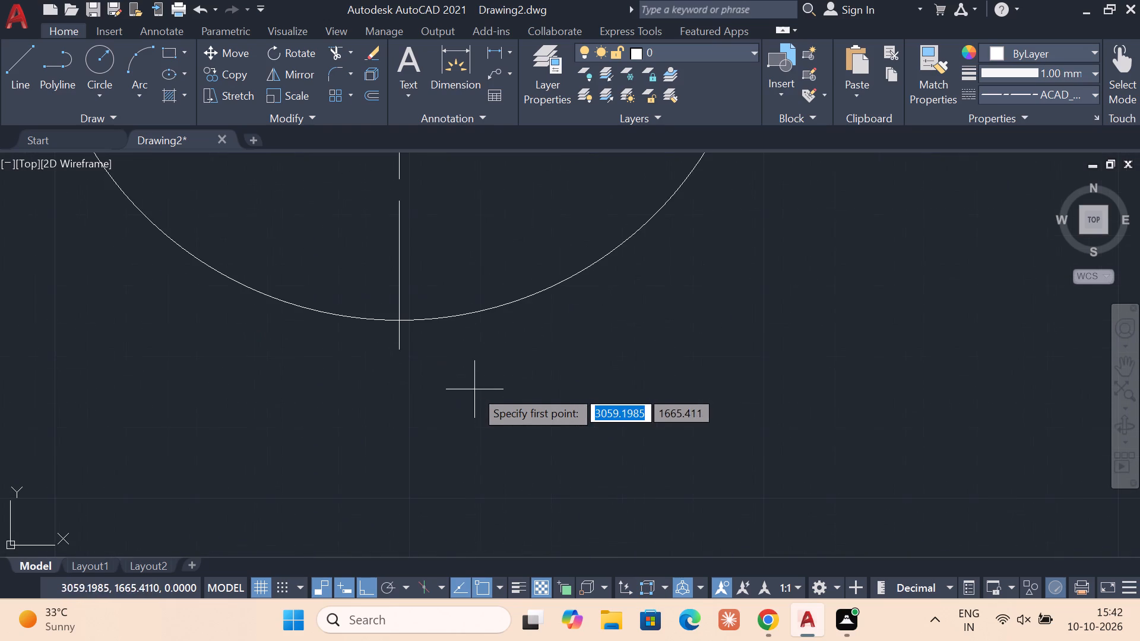
click(397, 347)
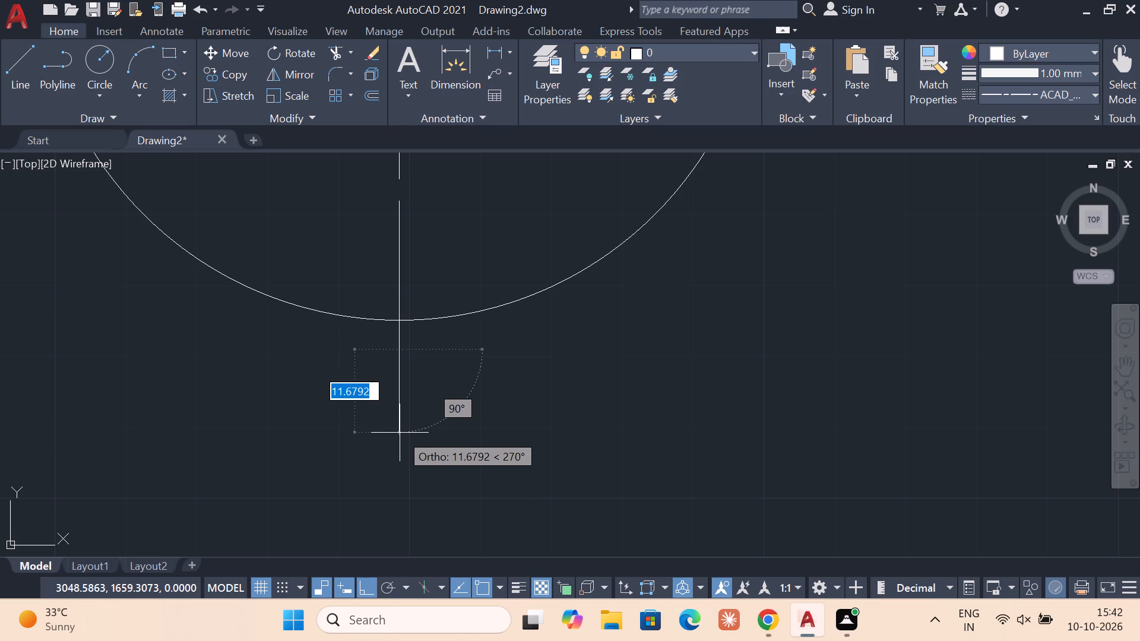
text(65)
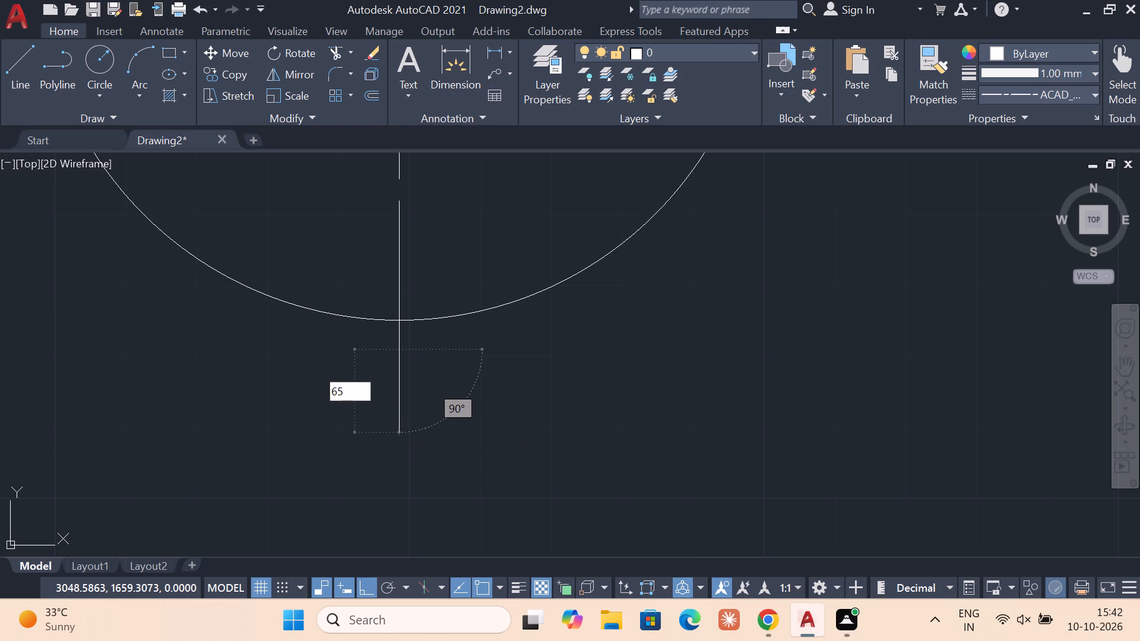
key(Return)
key(Escape)
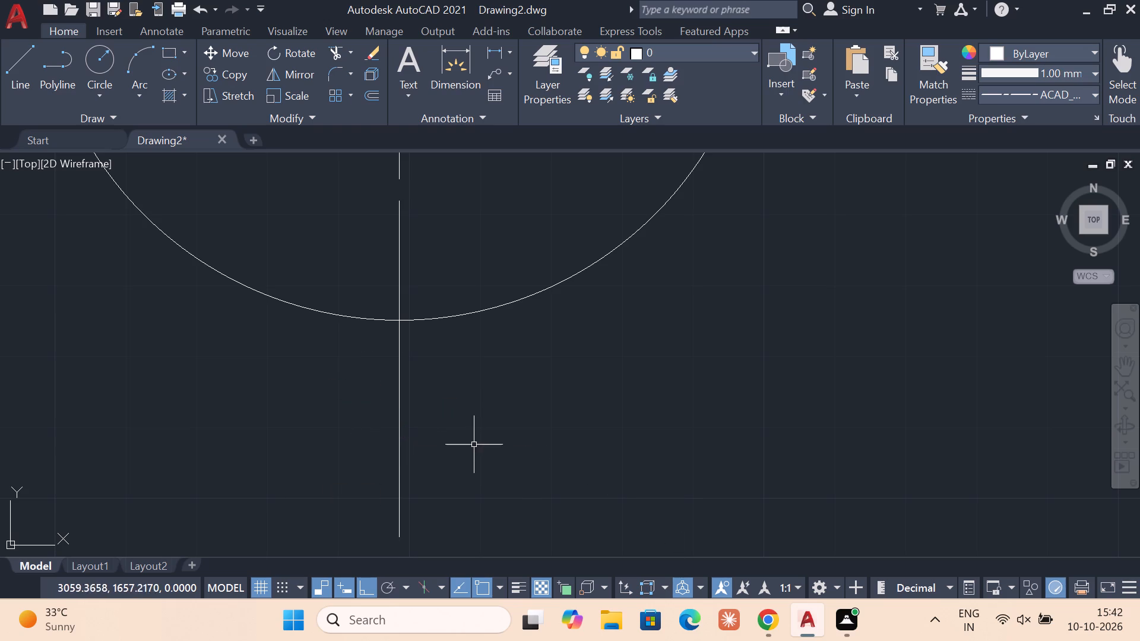
Set the current lineweight to Default and the current linetype to Continuous.
scroll(324, 522, down, 2)
middle_drag(390, 485, 387, 344)
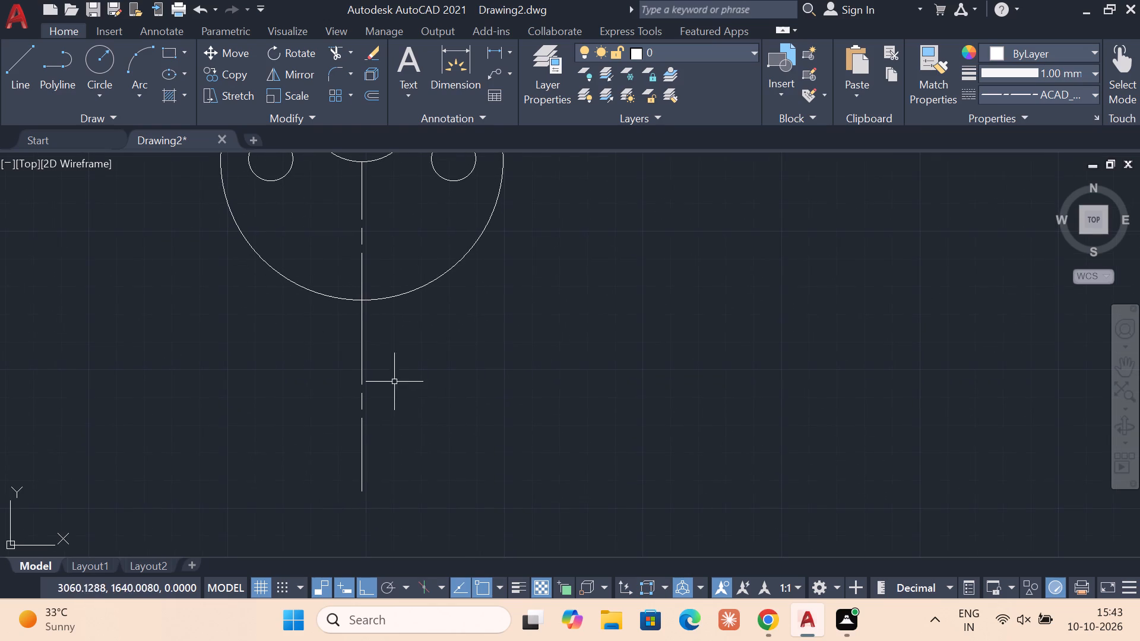
middle_drag(416, 337, 438, 467)
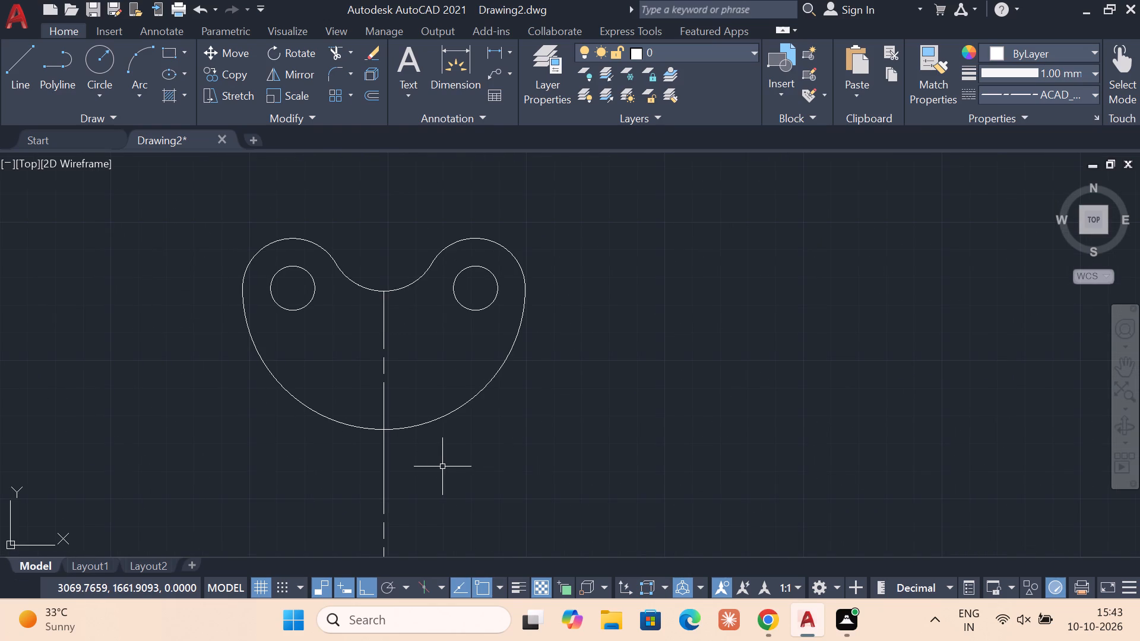
middle_drag(419, 467, 378, 309)
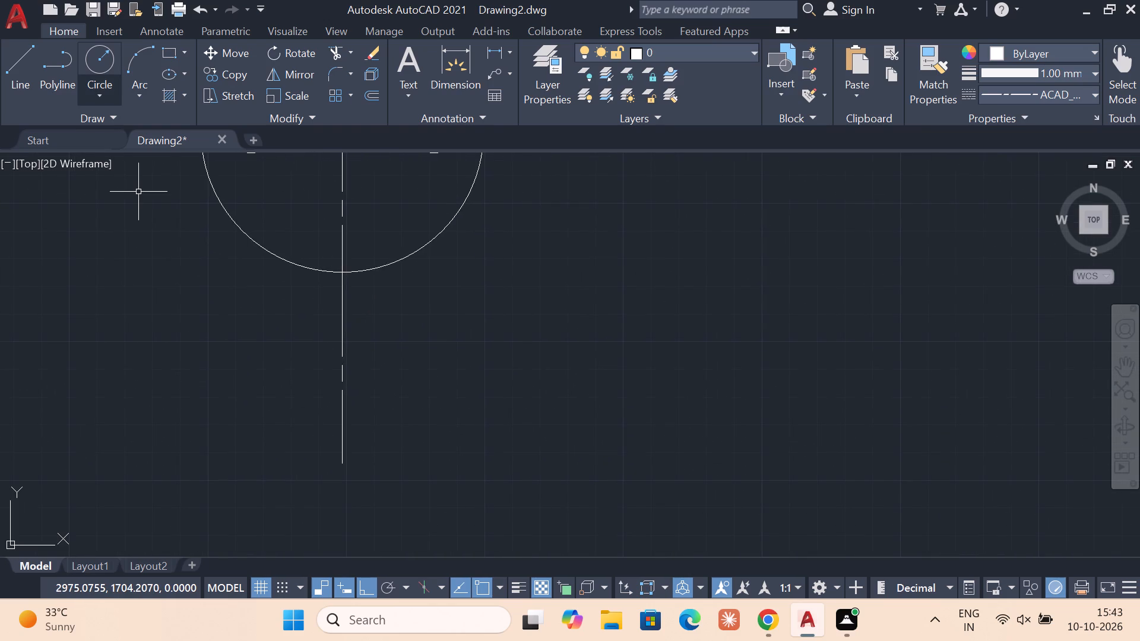
click(1085, 72)
scroll(1066, 126, up, 12)
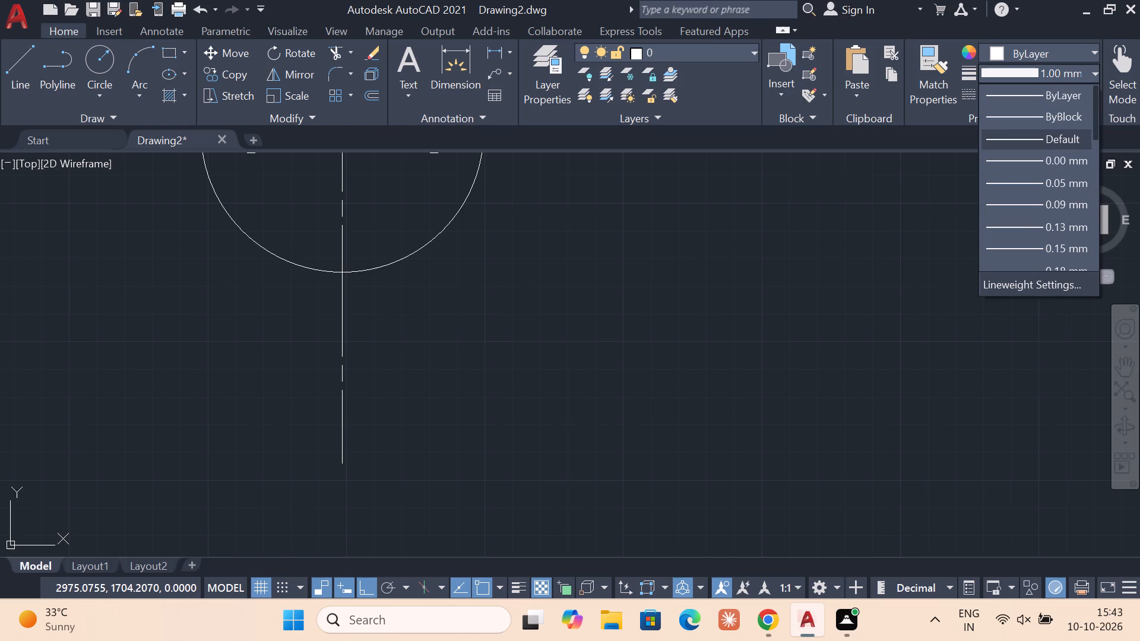
scroll(1069, 132, up, 2)
click(1068, 134)
click(1089, 96)
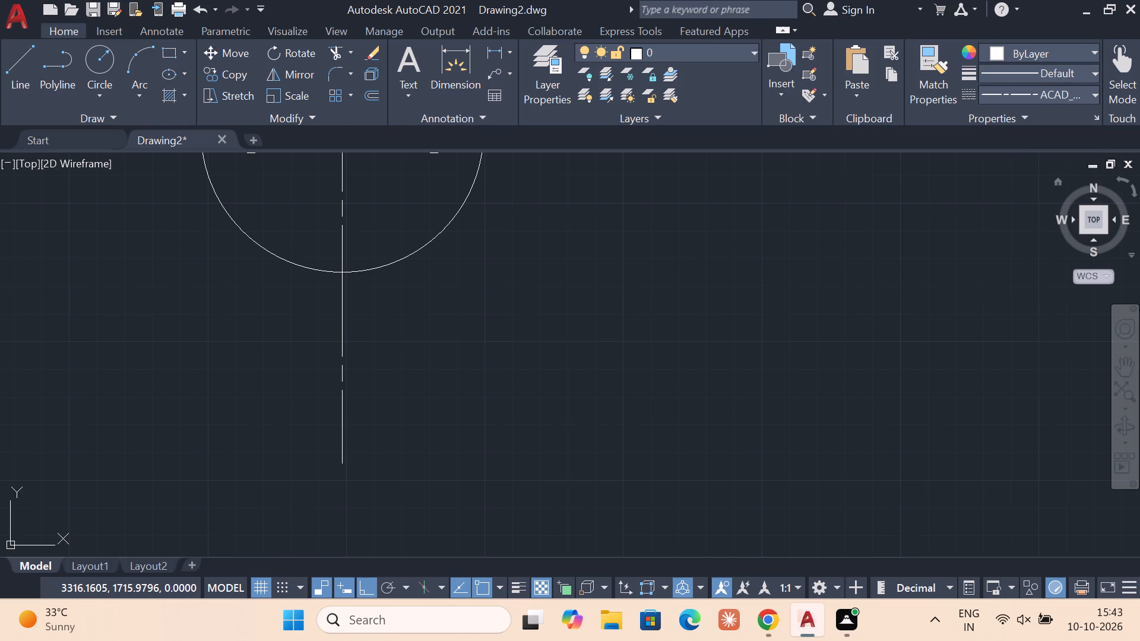
click(1033, 183)
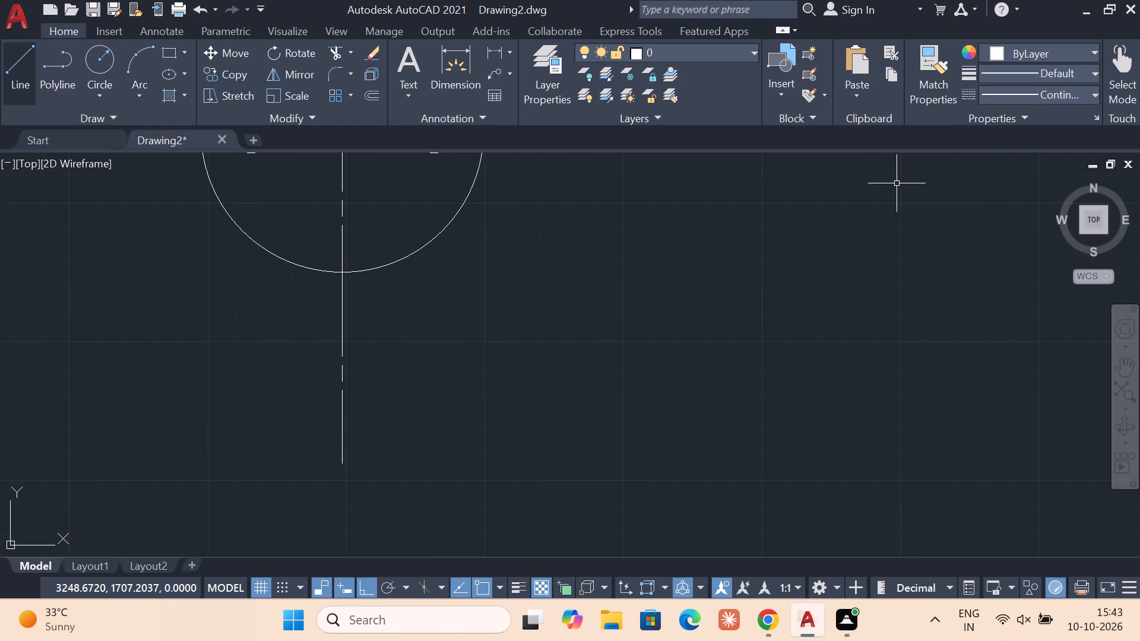
Draw a circle of diameter 44 centred on the lower end of the vertical centre line.
middle_drag(235, 229, 240, 288)
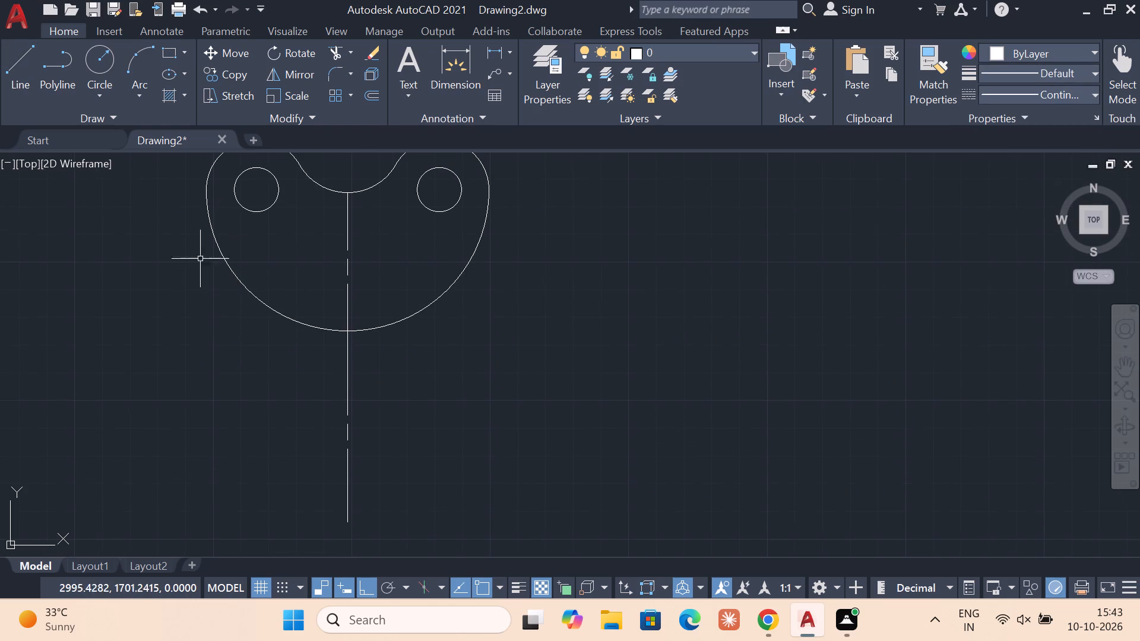
click(106, 91)
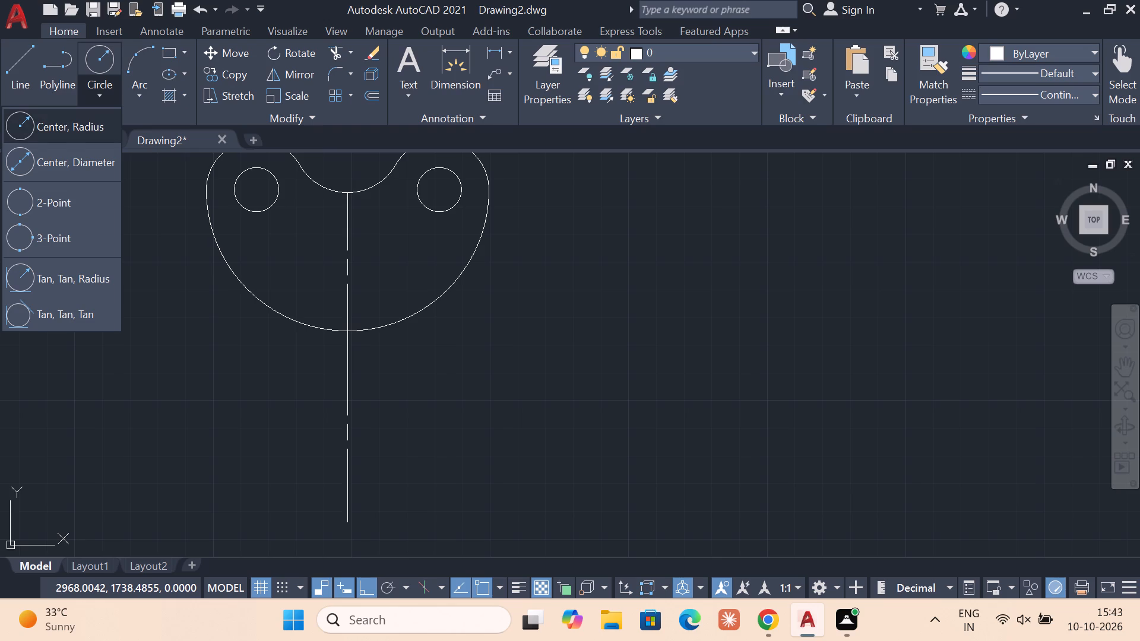
click(77, 156)
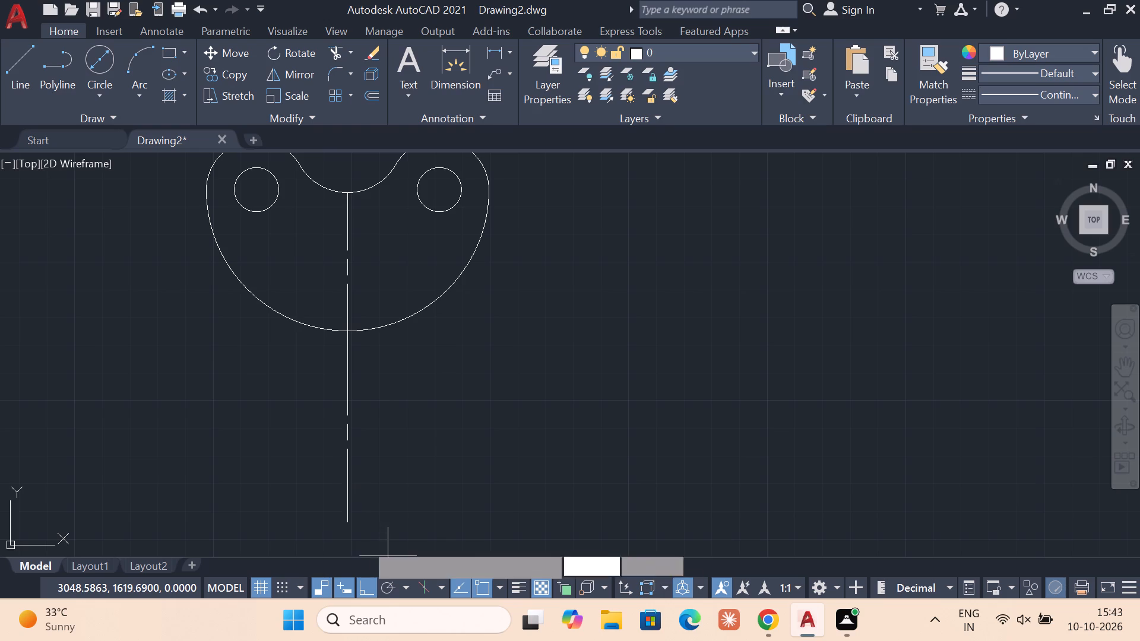
click(345, 523)
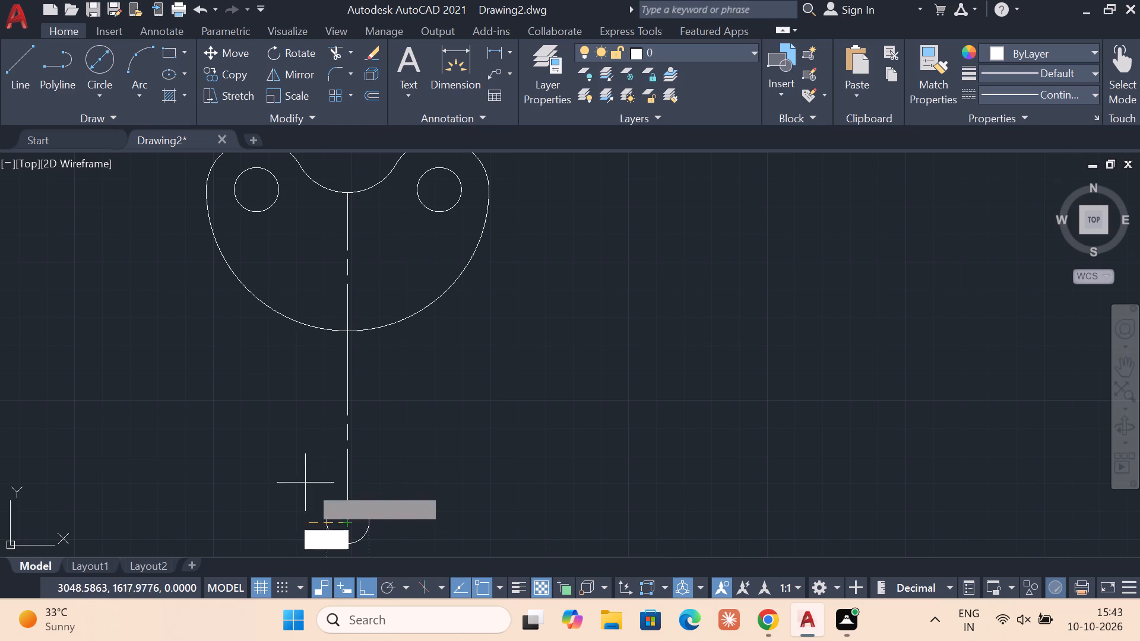
text(44)
key(Return)
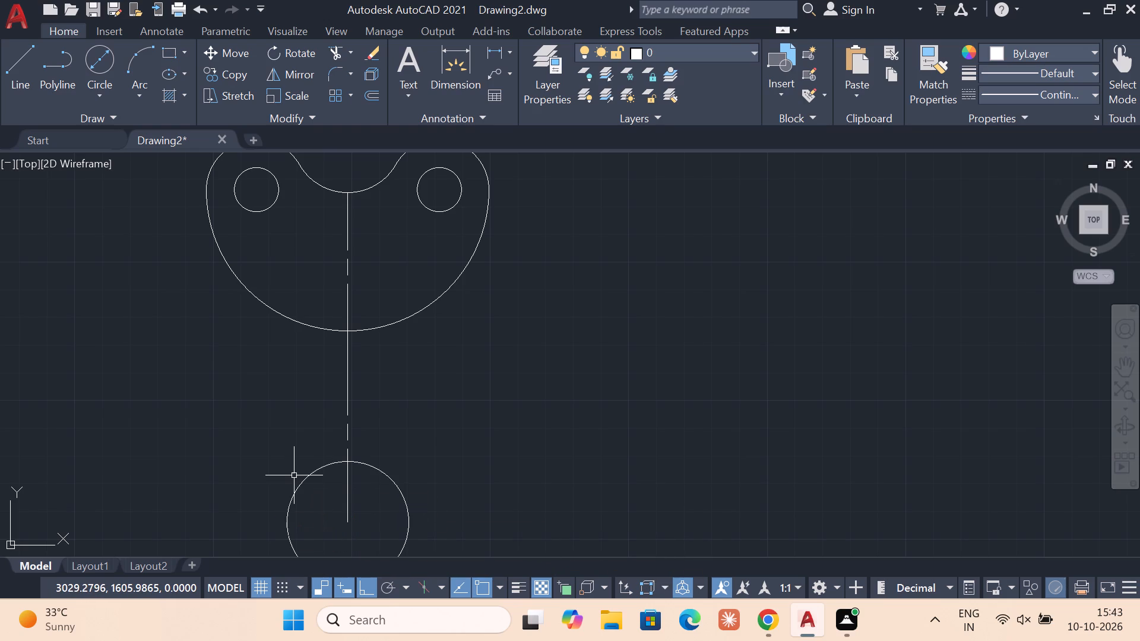
key(Escape)
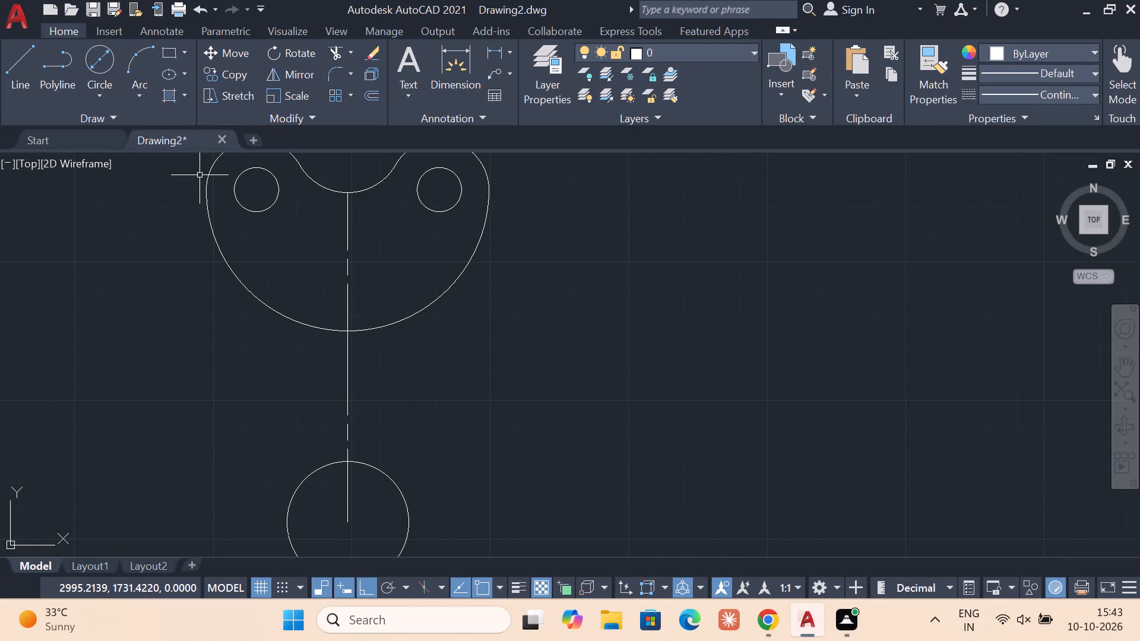
Draw a concentric circle of diameter 60 around the diameter-44 circle at the centre line's lower end.
click(111, 88)
click(65, 164)
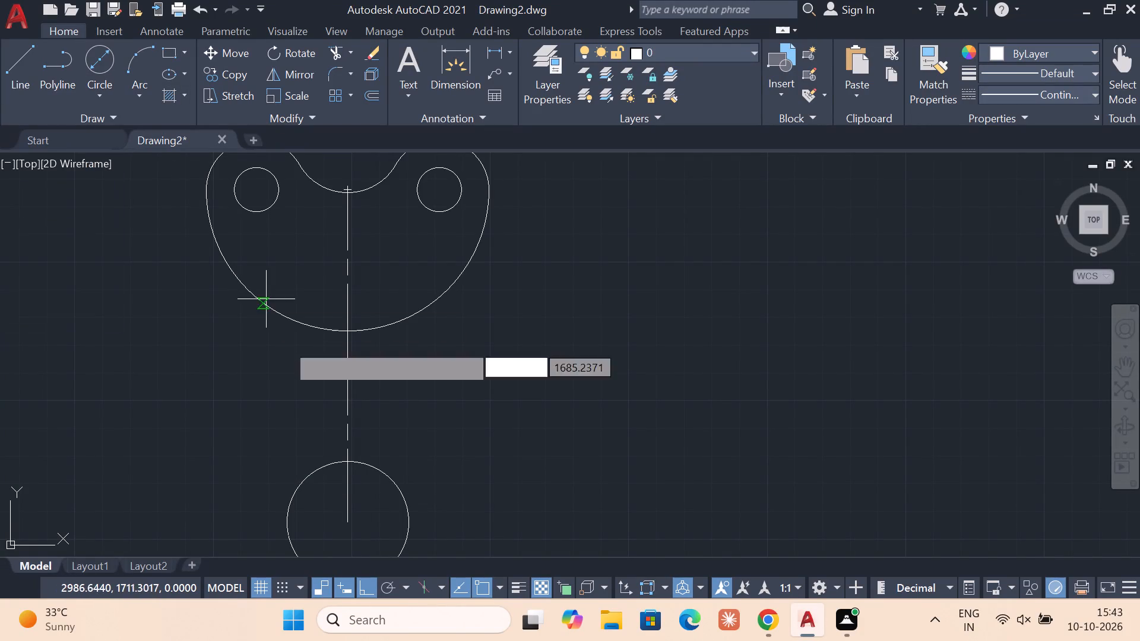
middle_drag(361, 526, 403, 423)
click(387, 421)
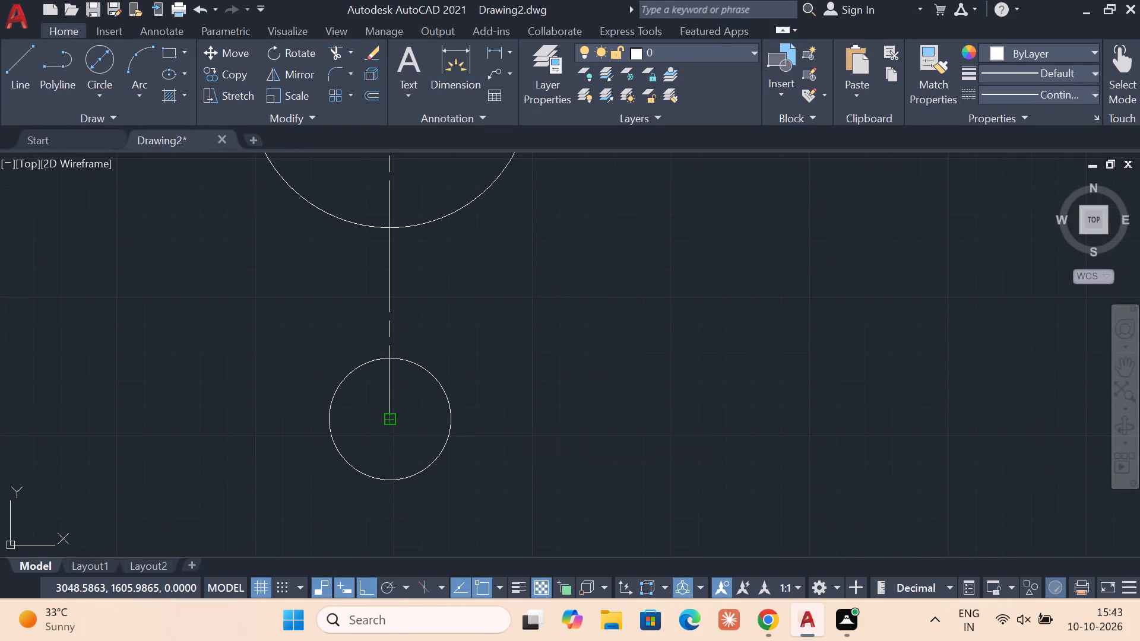
text(60)
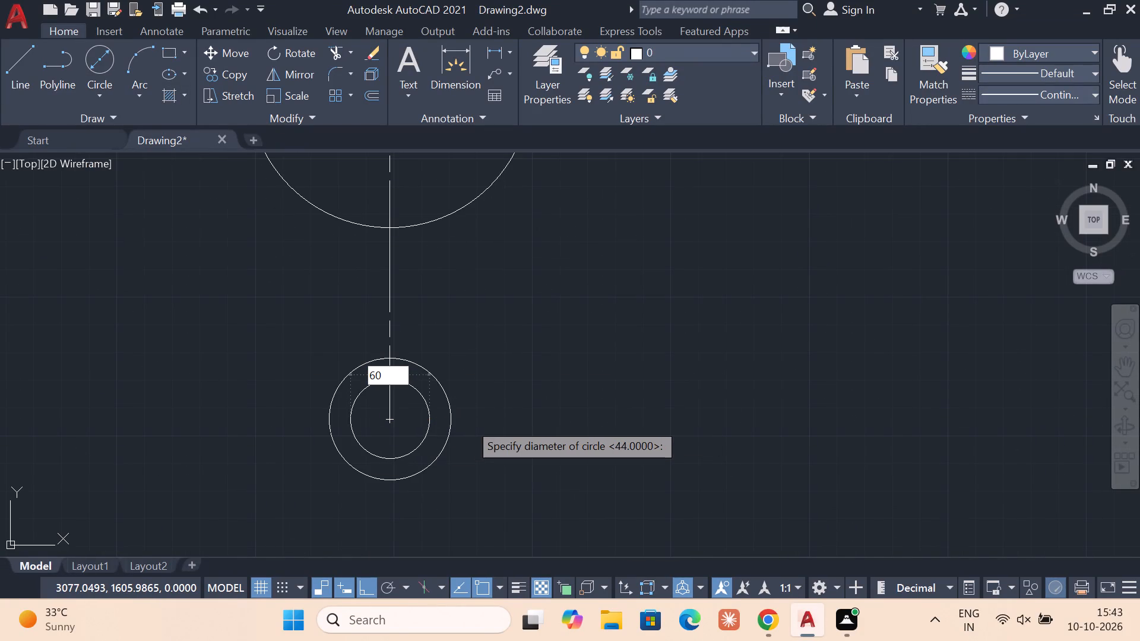
key(Return)
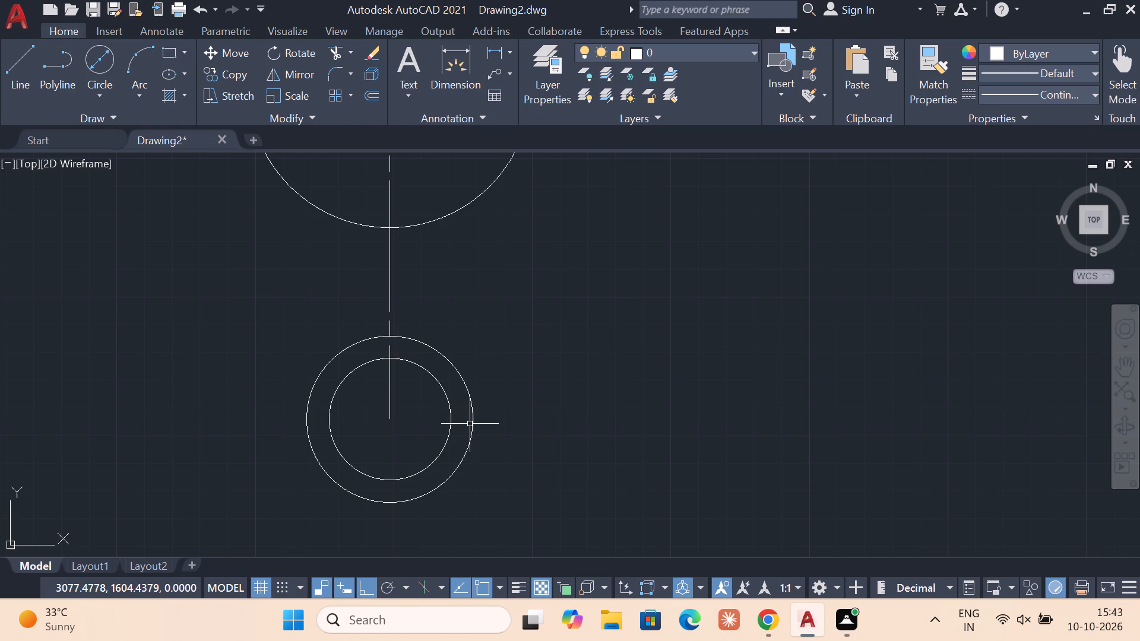
Change the linetype of the inner diameter-44 circle to ACAD_ISO08W100.
middle_drag(566, 429, 544, 478)
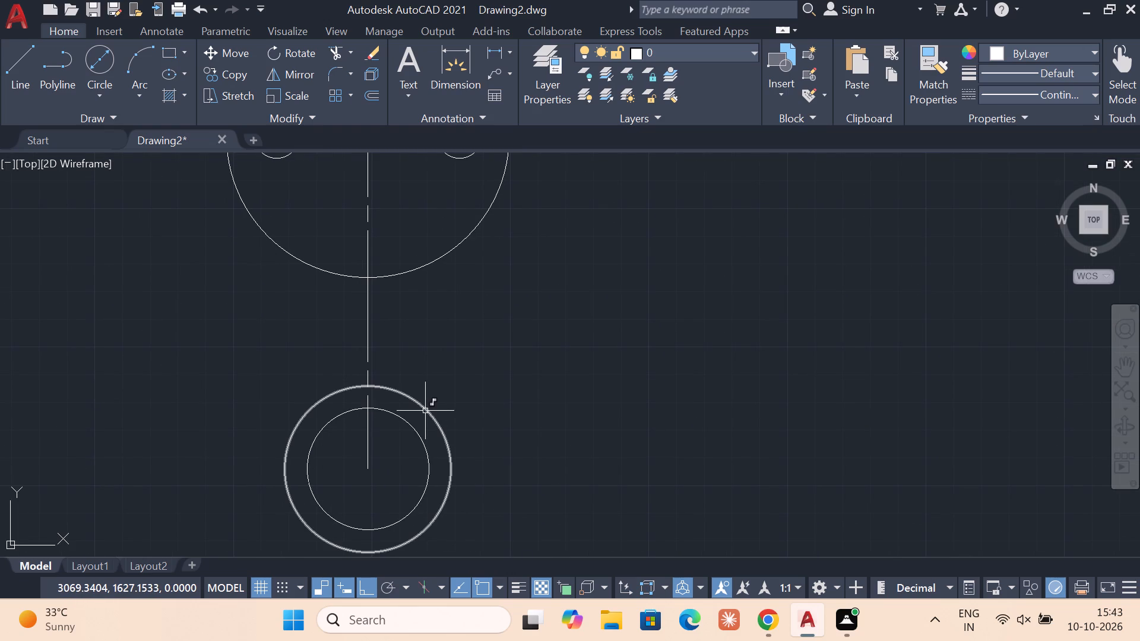
click(419, 430)
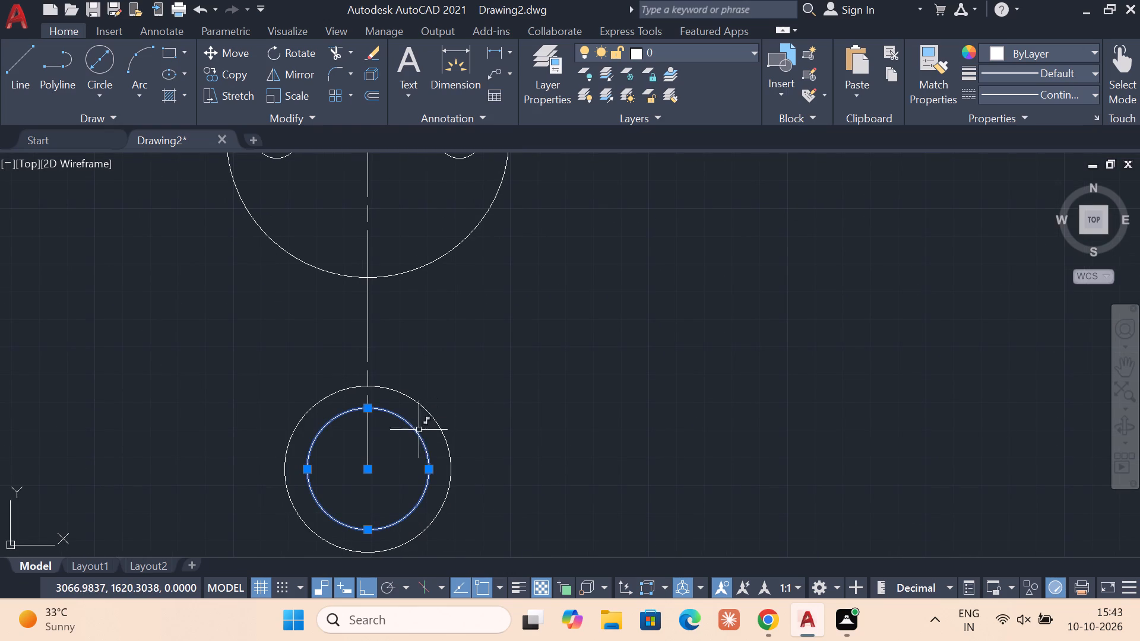
click(1066, 99)
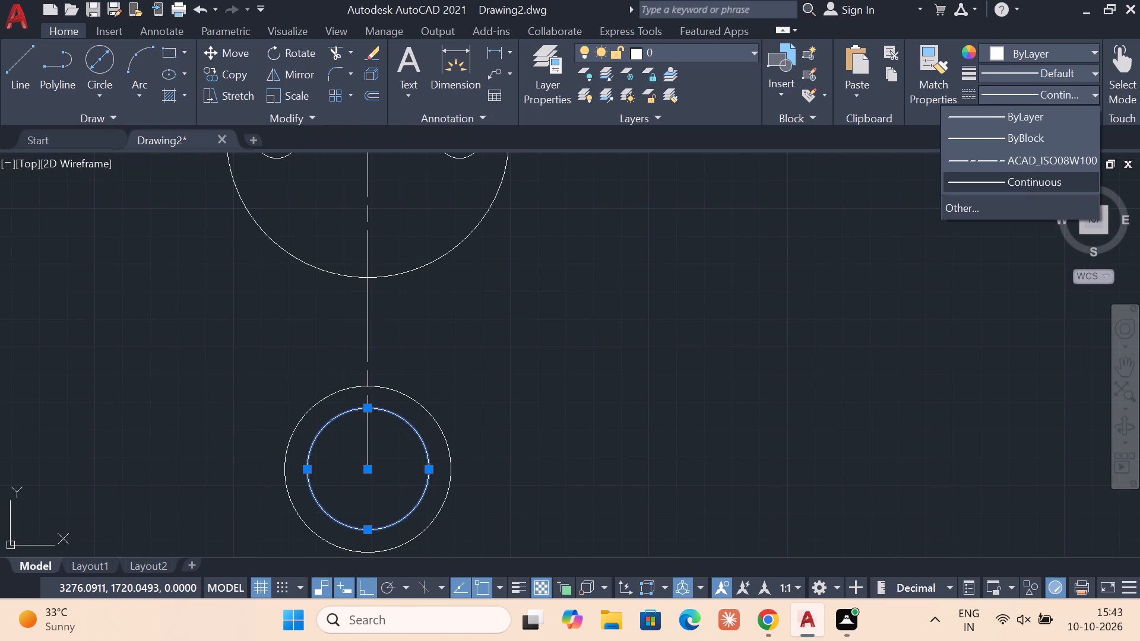
click(1038, 158)
key(Escape)
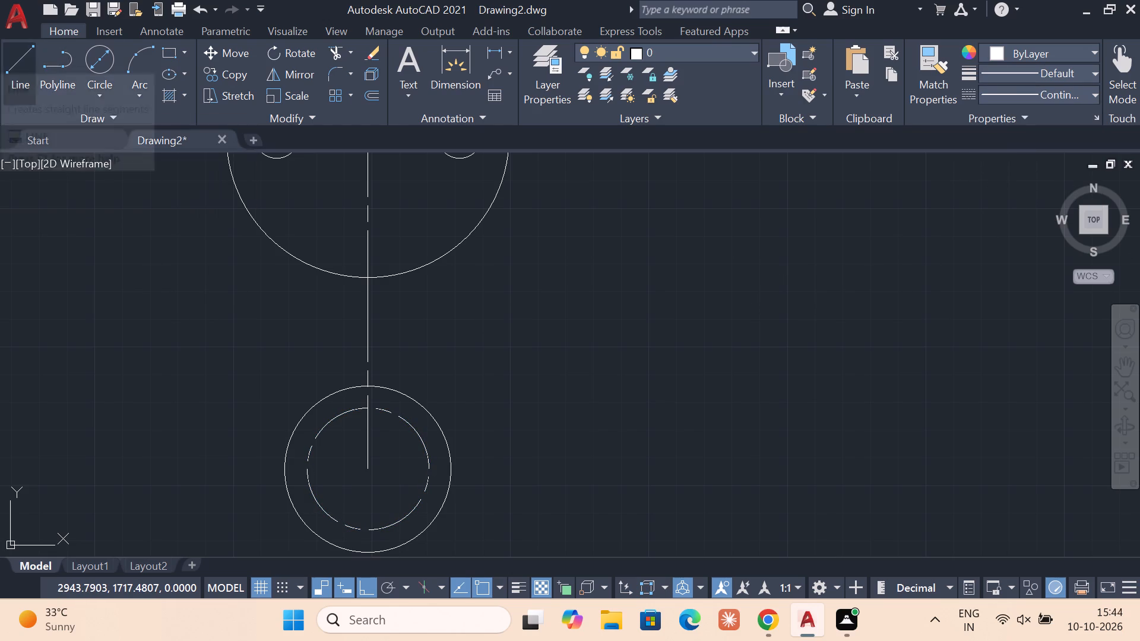
Draw a circle of diameter 8 centred at the top of the dashed diameter-44 circle, on the vertical centre line.
click(96, 83)
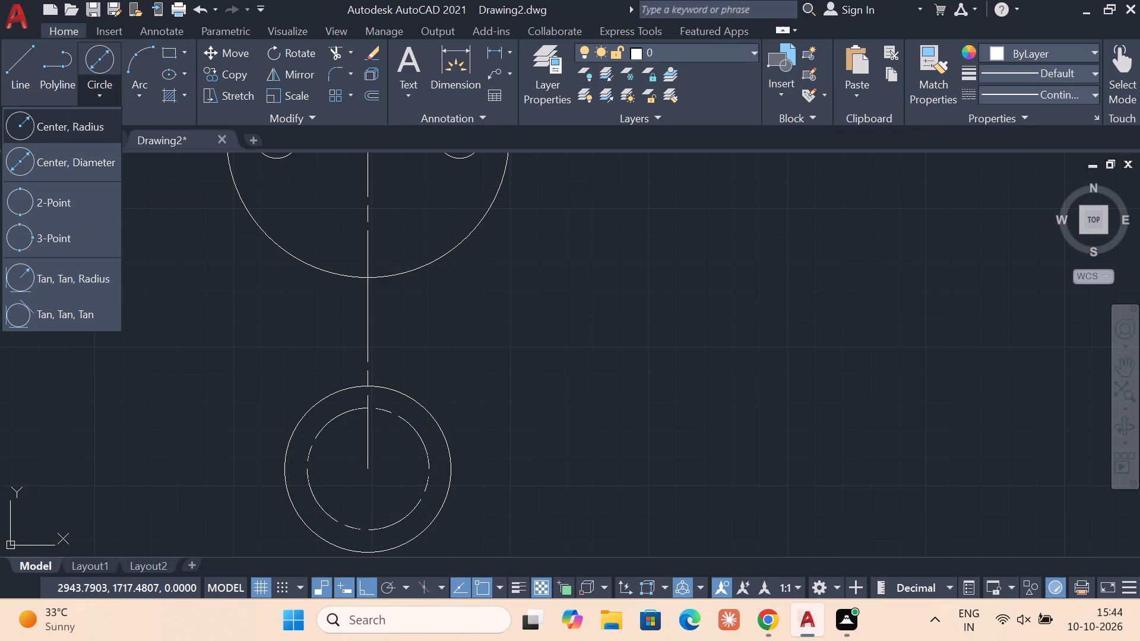
click(84, 164)
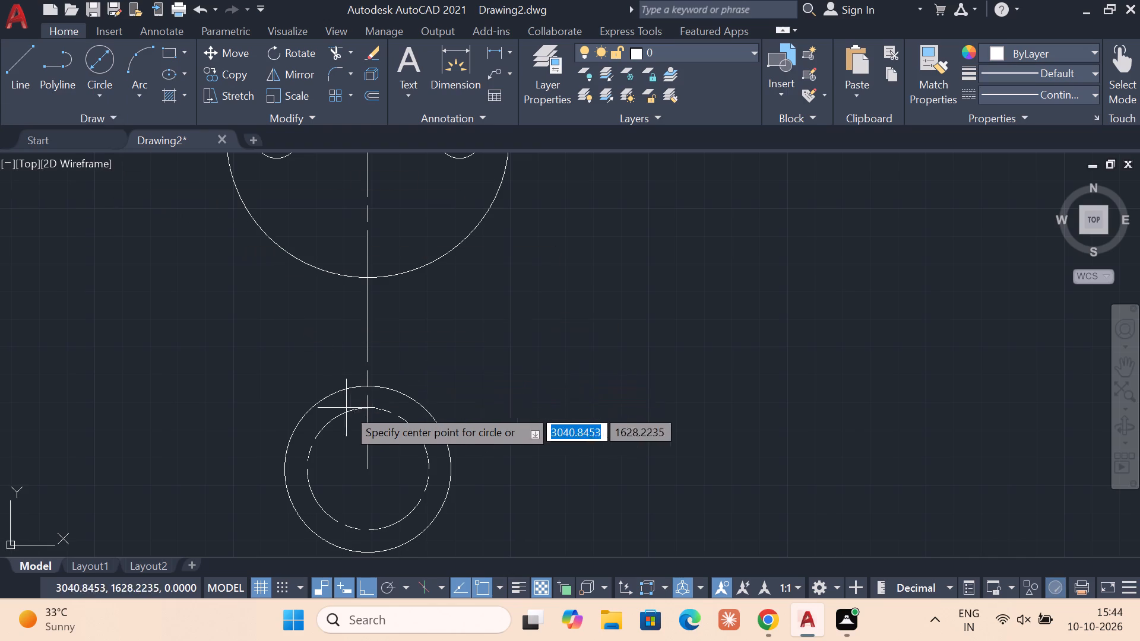
scroll(392, 407, up, 2)
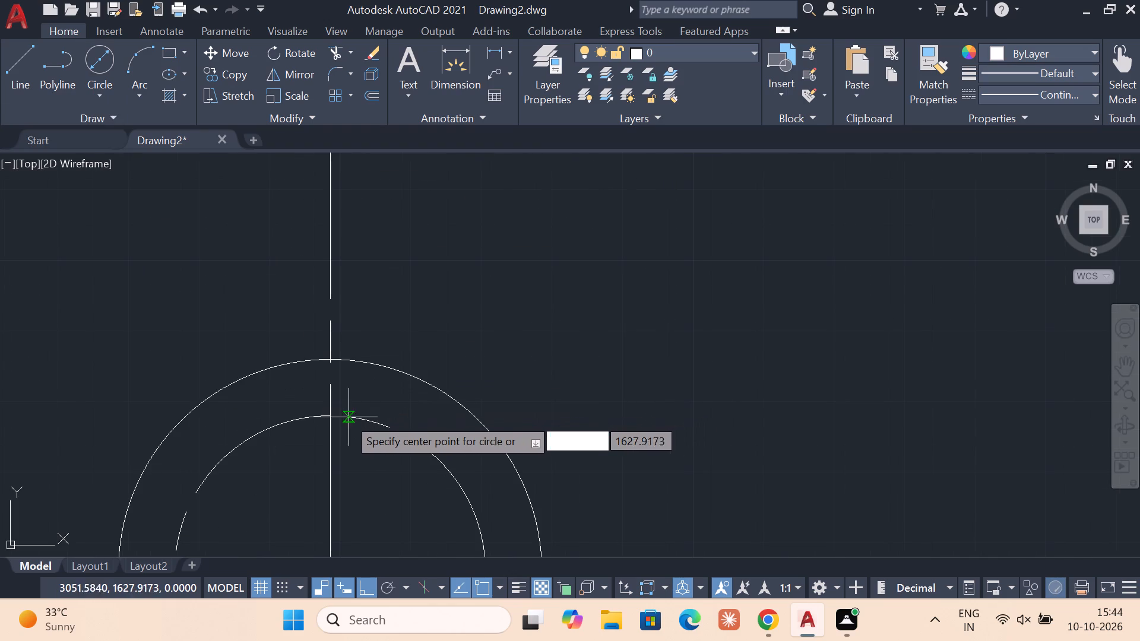
click(334, 420)
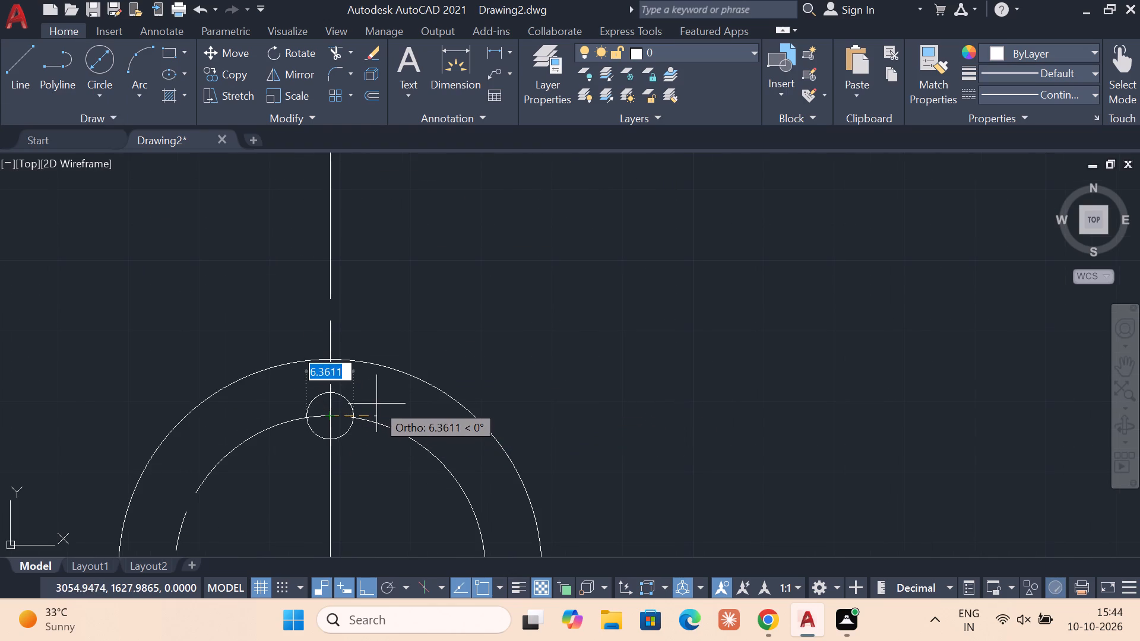
key(8)
key(Return)
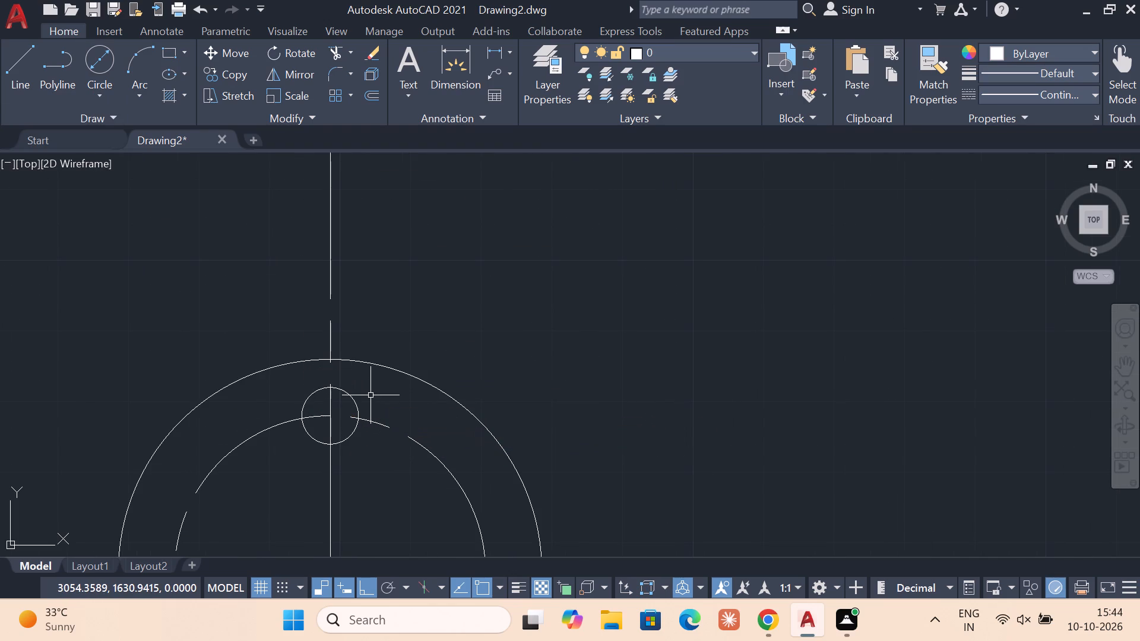
key(Escape)
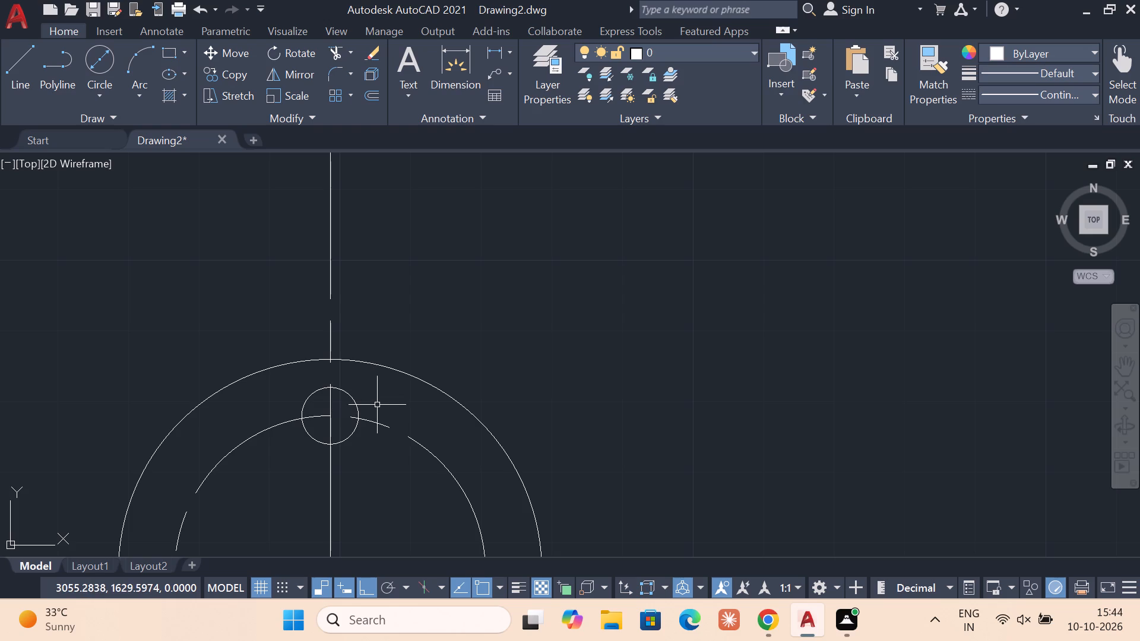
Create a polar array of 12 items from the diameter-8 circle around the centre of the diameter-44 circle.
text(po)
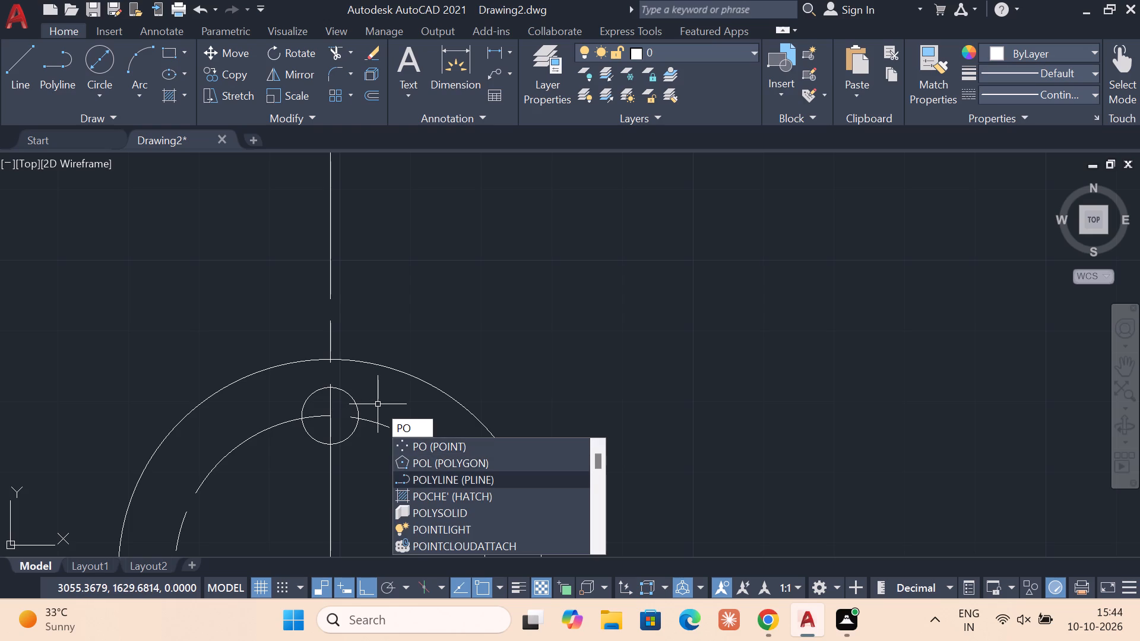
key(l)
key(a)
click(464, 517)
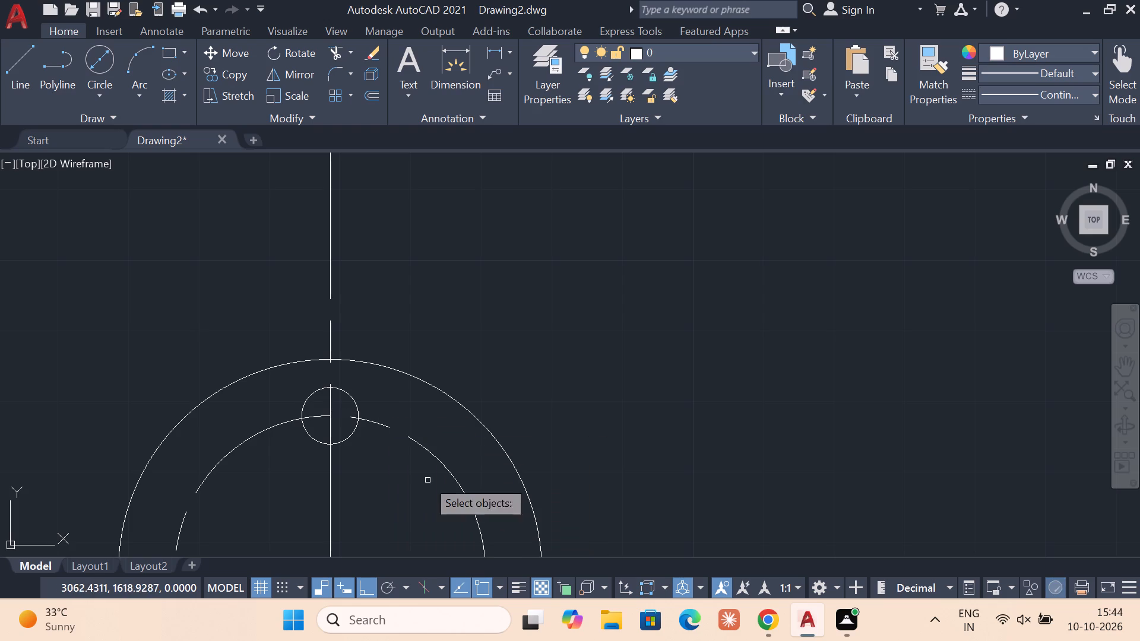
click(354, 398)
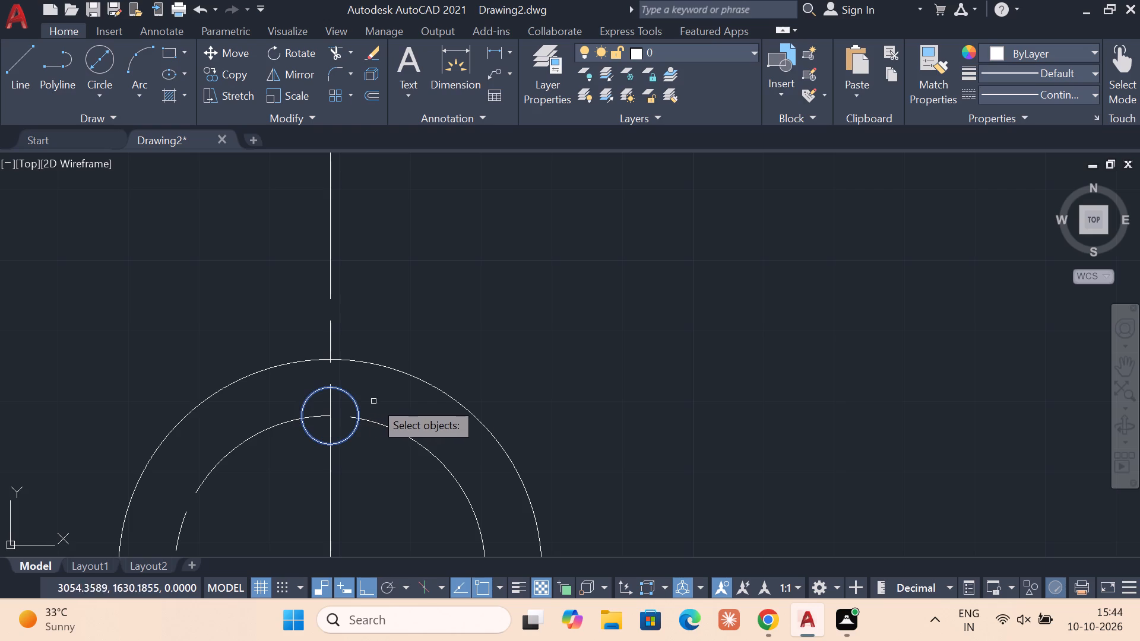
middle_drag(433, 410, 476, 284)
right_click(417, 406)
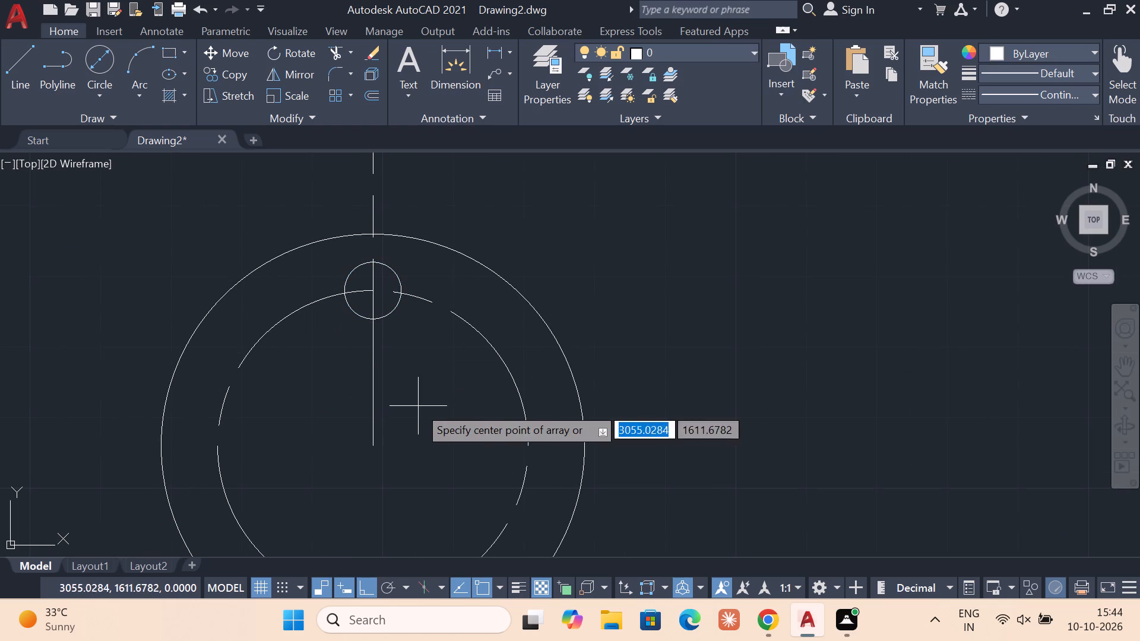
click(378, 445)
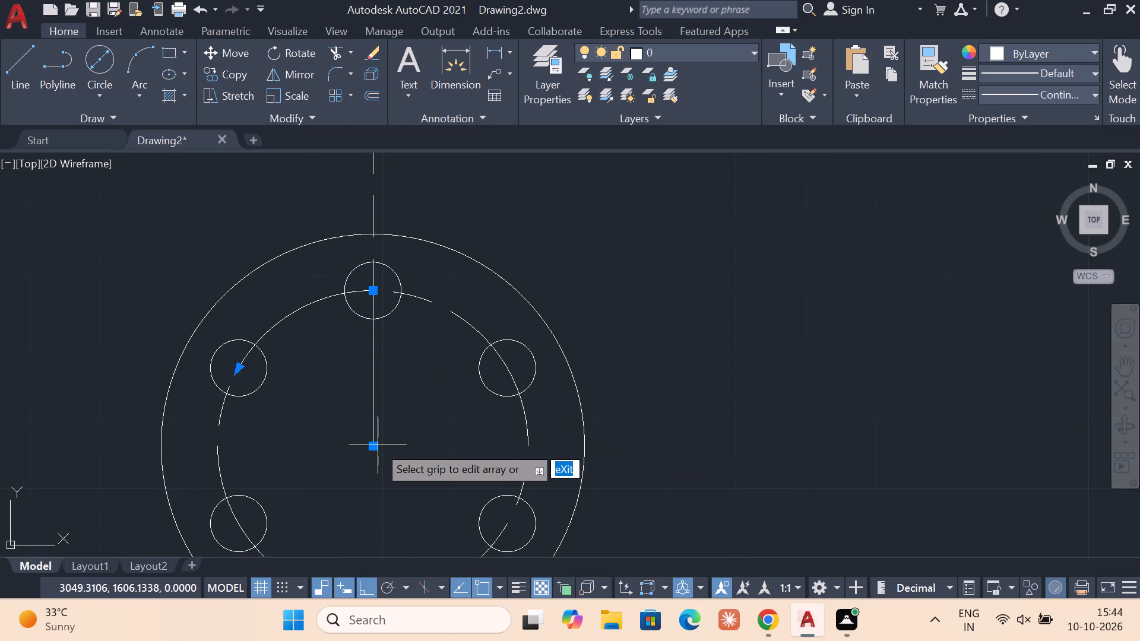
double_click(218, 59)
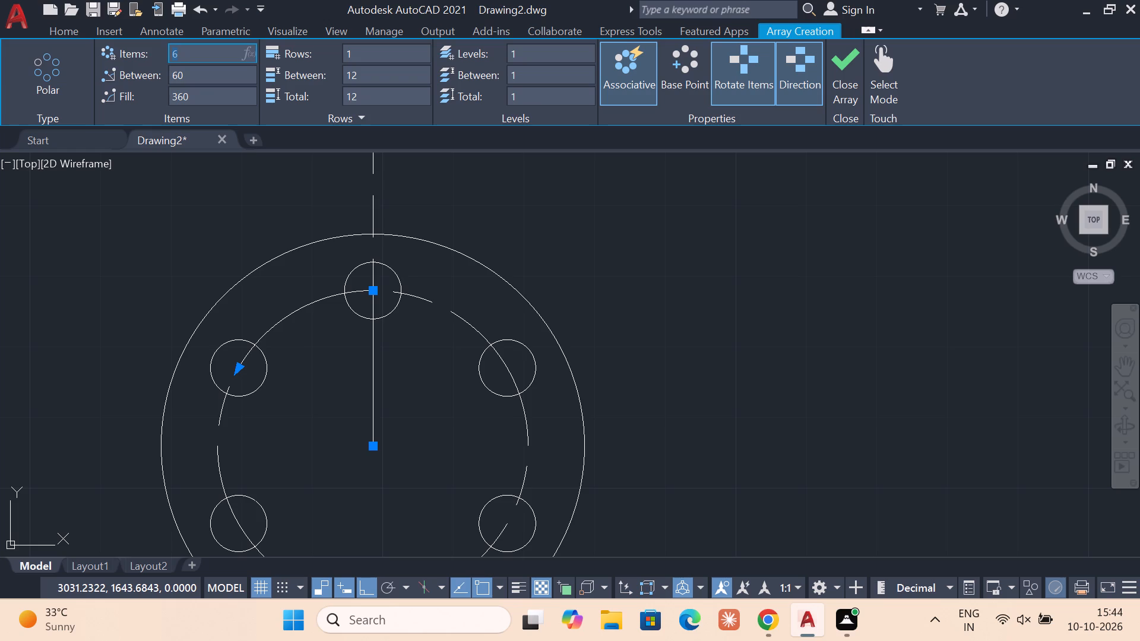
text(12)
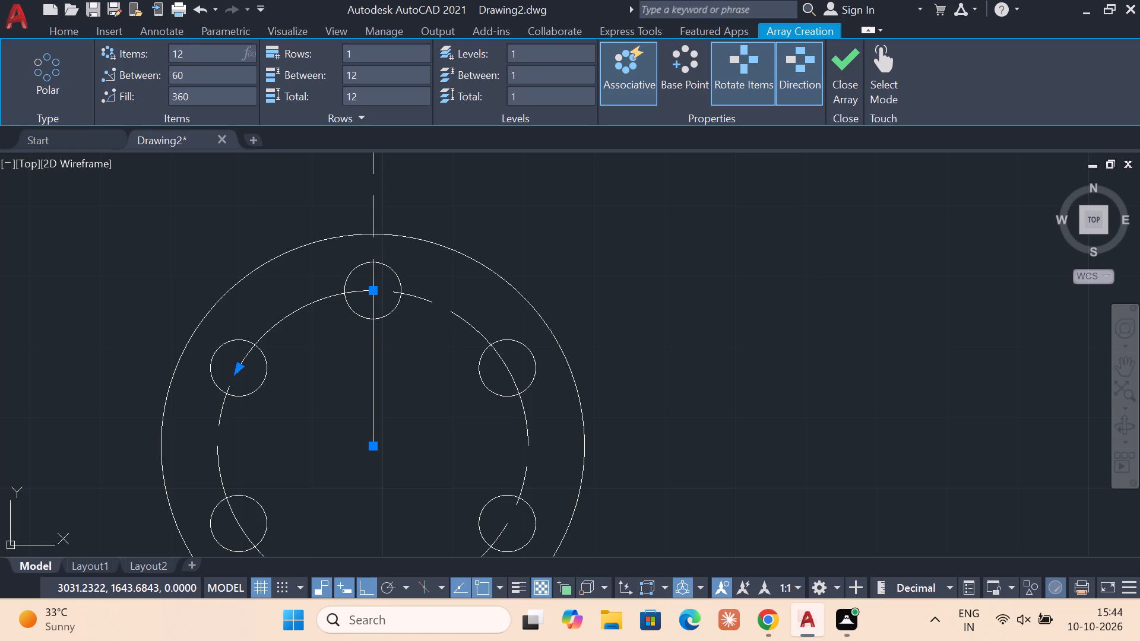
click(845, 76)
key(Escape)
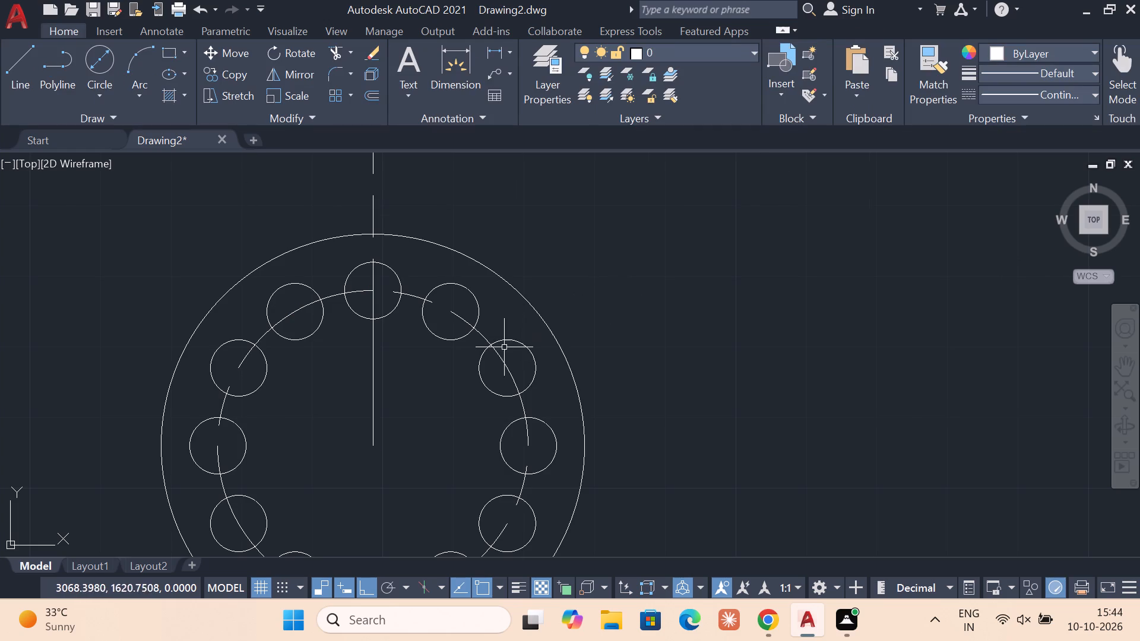
Check the radius of the profile's large lower arc with a Radius dimension preview.
scroll(504, 347, down, 2)
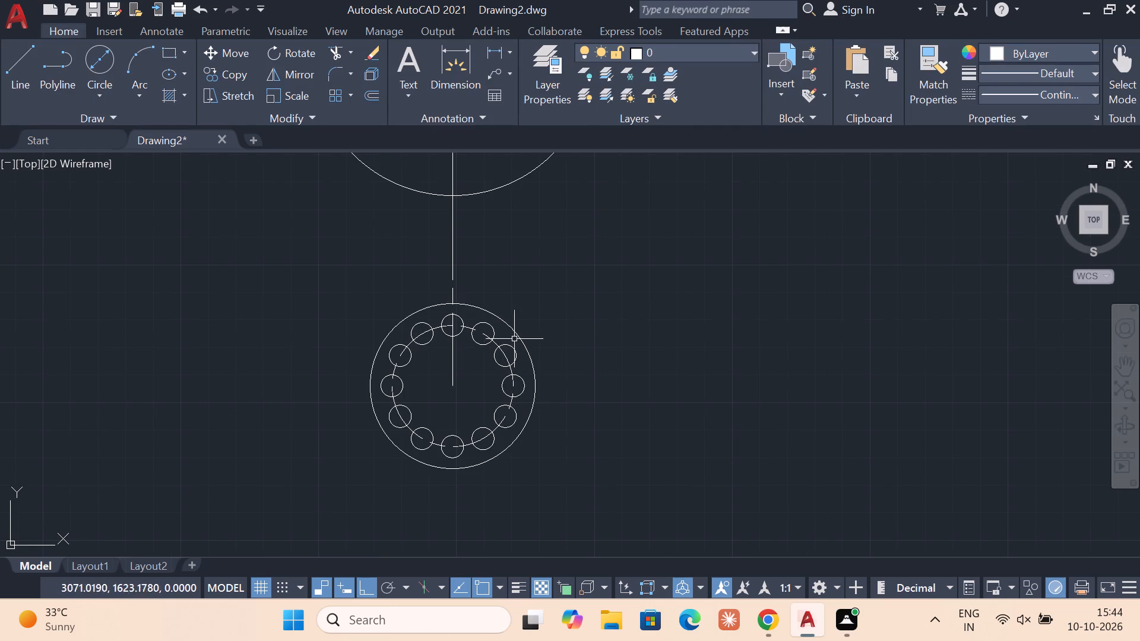
scroll(495, 368, up, 2)
scroll(481, 362, down, 3)
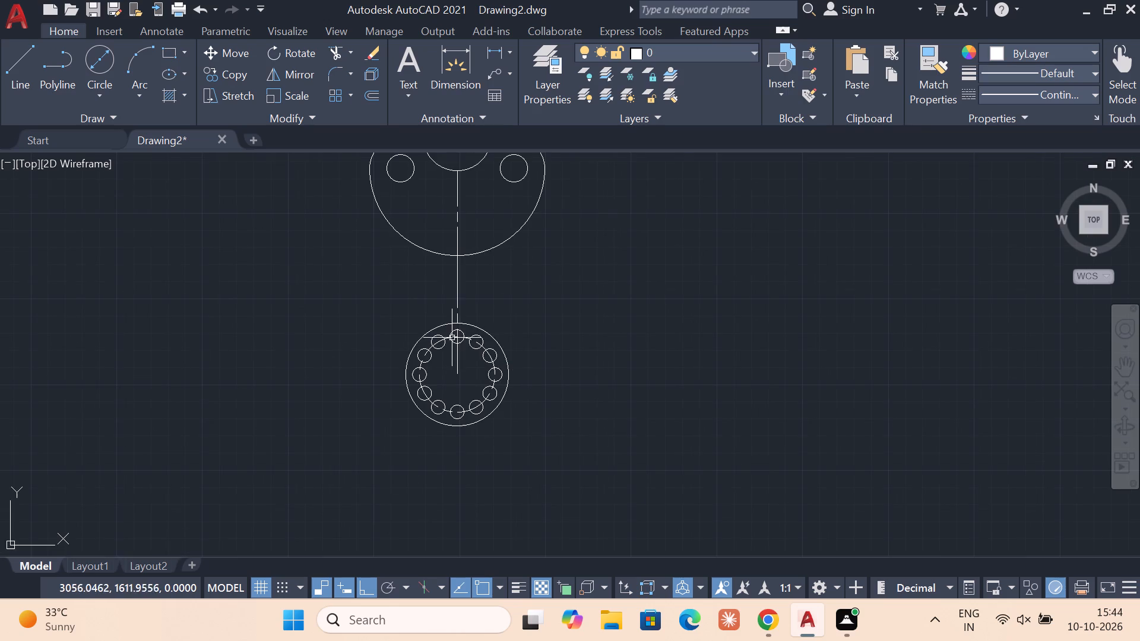
middle_drag(472, 282, 469, 328)
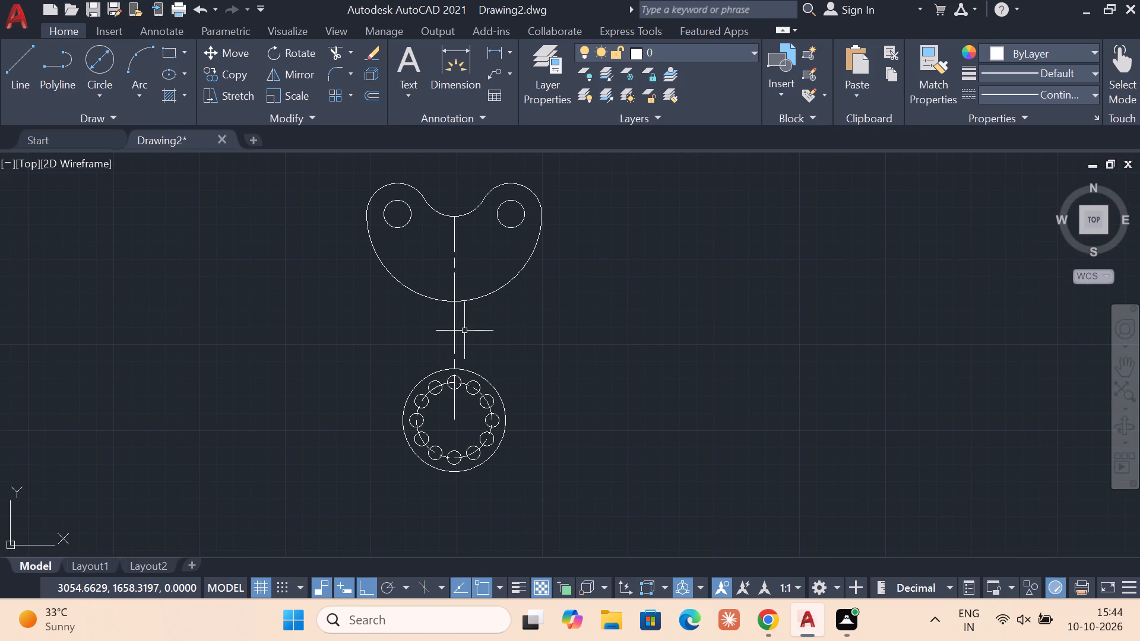
scroll(464, 331, up, 1)
middle_drag(455, 330, 437, 396)
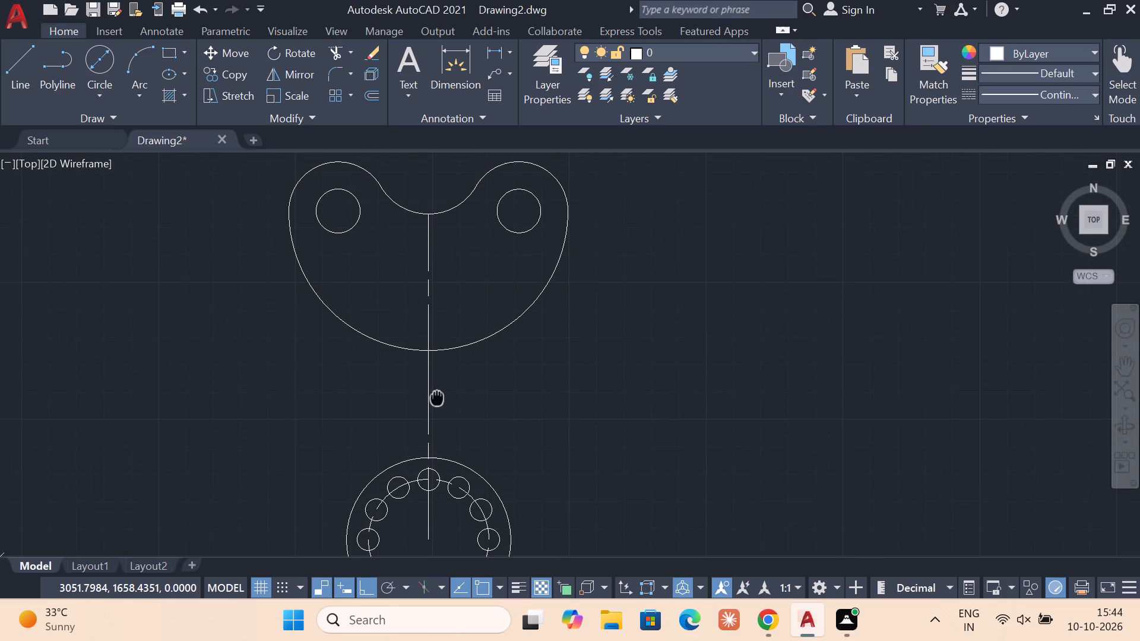
click(515, 56)
click(473, 236)
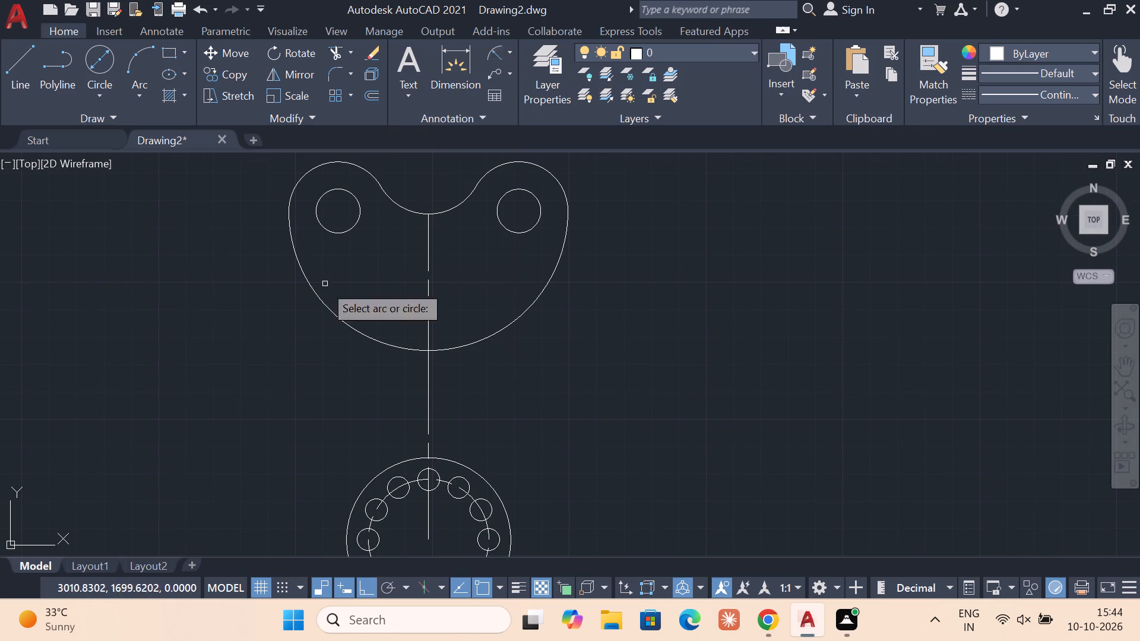
click(327, 303)
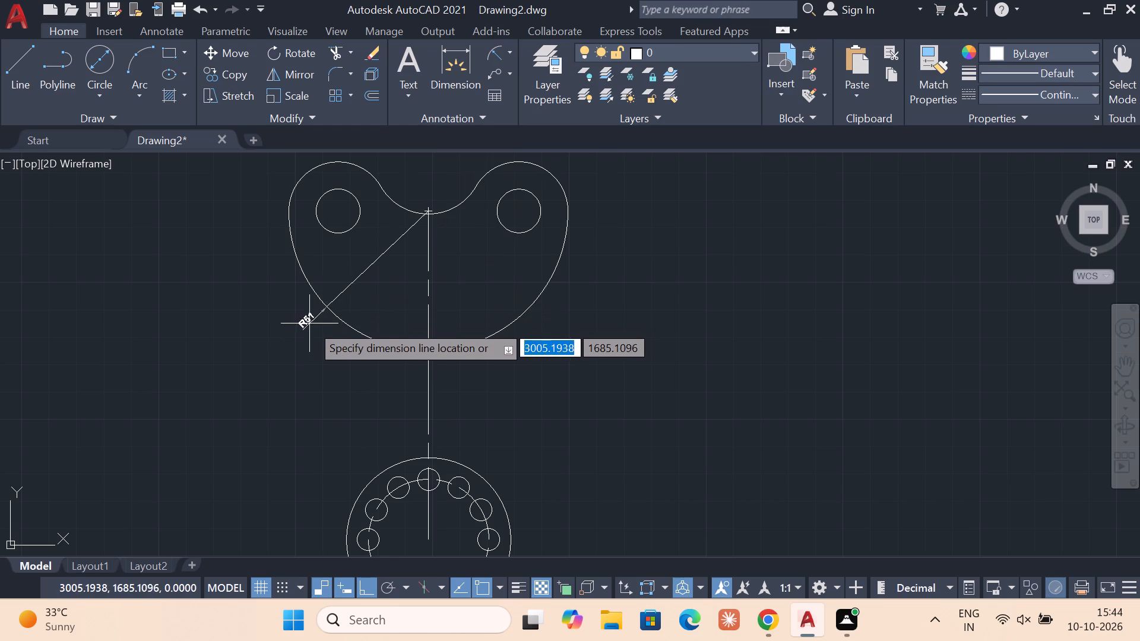
scroll(327, 339, up, 1)
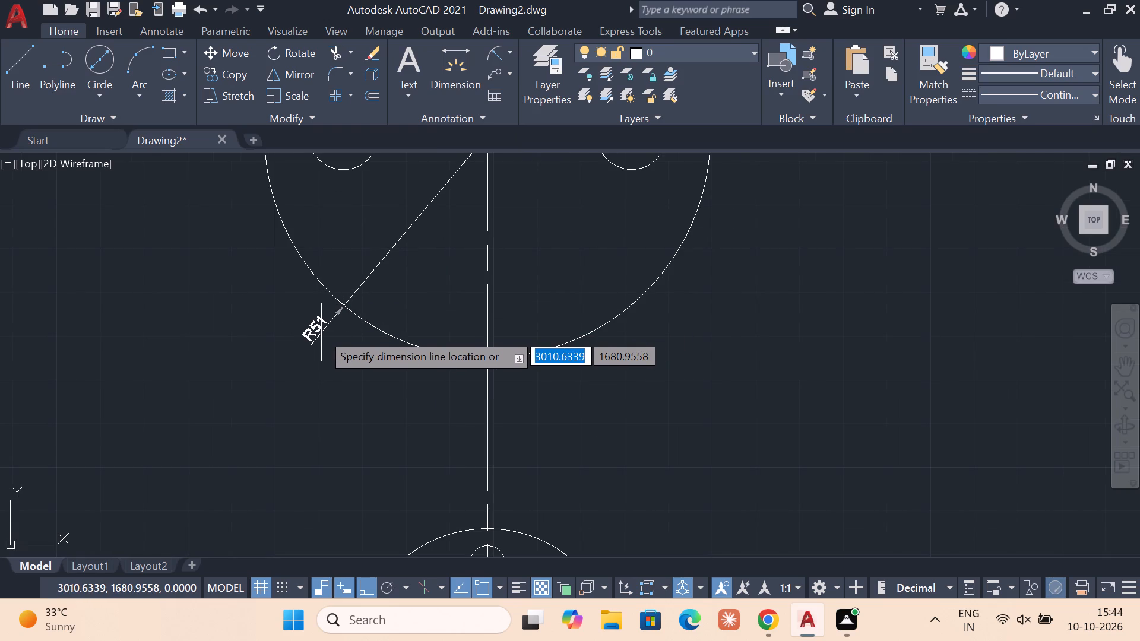
scroll(321, 332, down, 1)
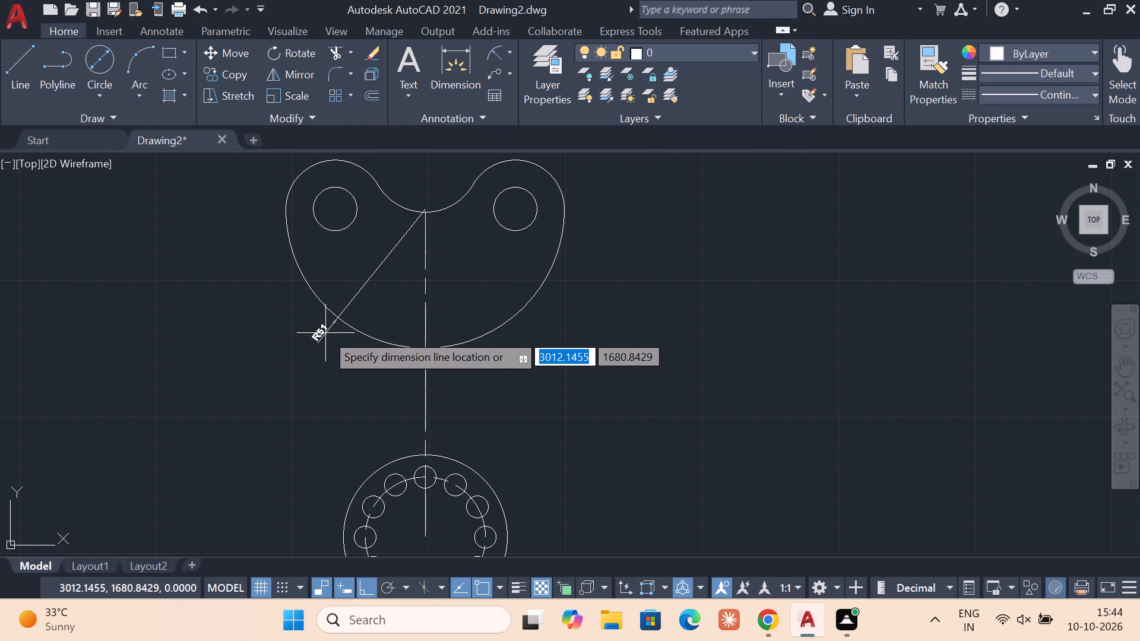
key(Escape)
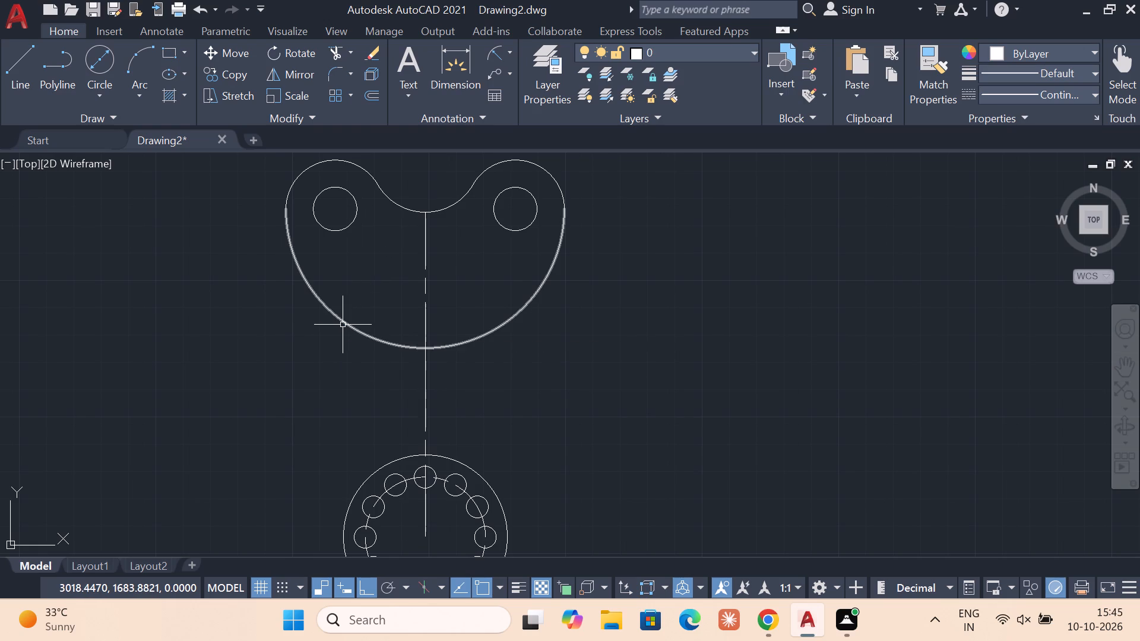
key(Escape)
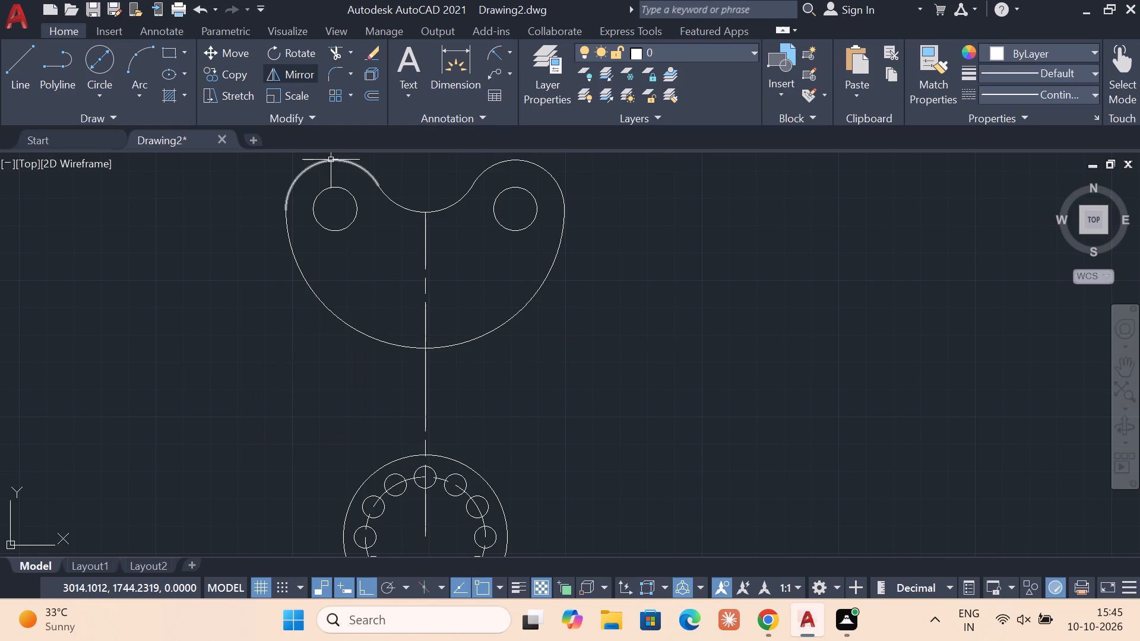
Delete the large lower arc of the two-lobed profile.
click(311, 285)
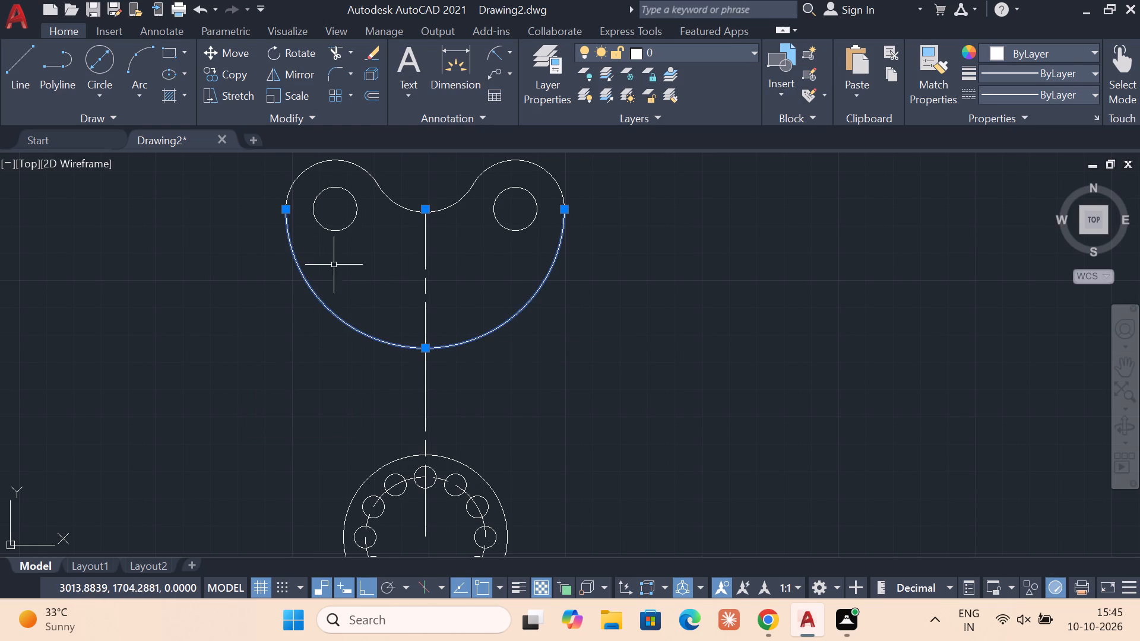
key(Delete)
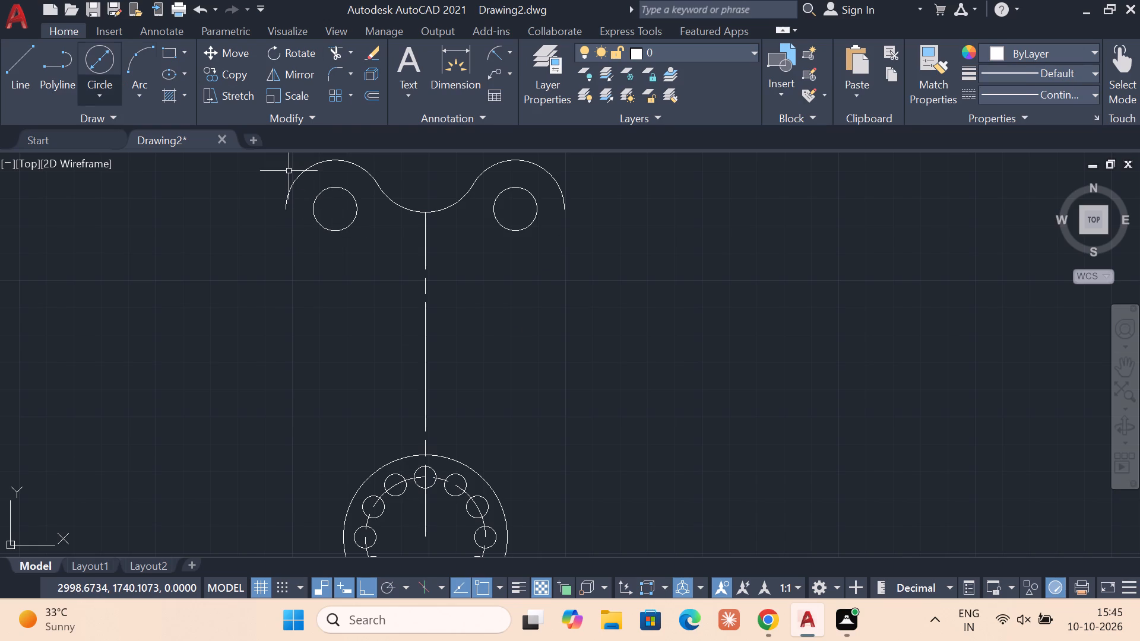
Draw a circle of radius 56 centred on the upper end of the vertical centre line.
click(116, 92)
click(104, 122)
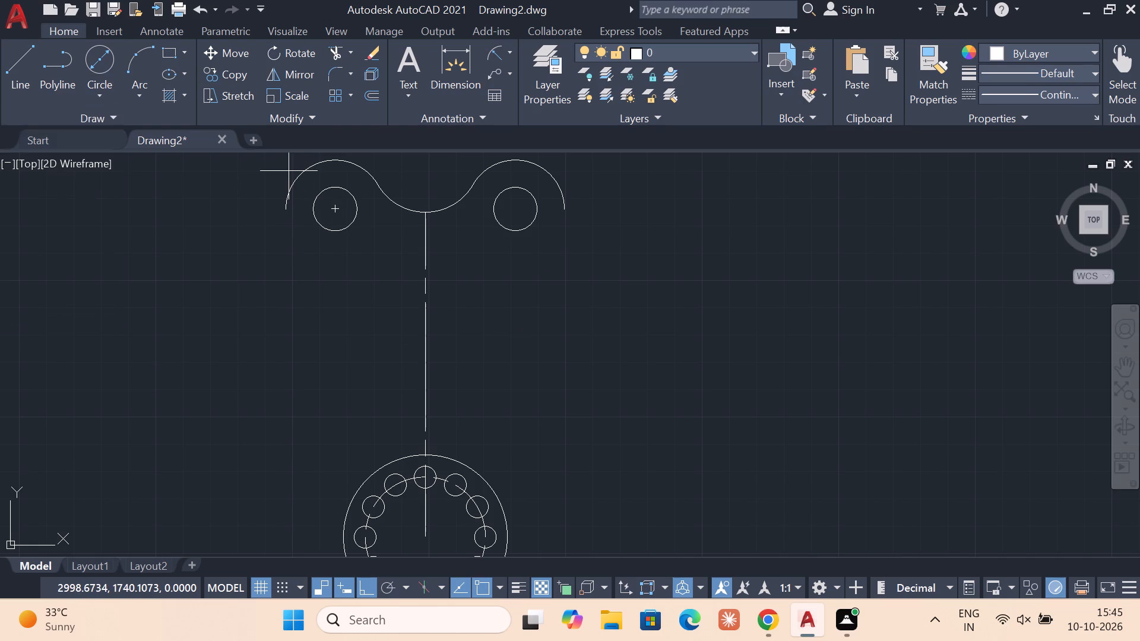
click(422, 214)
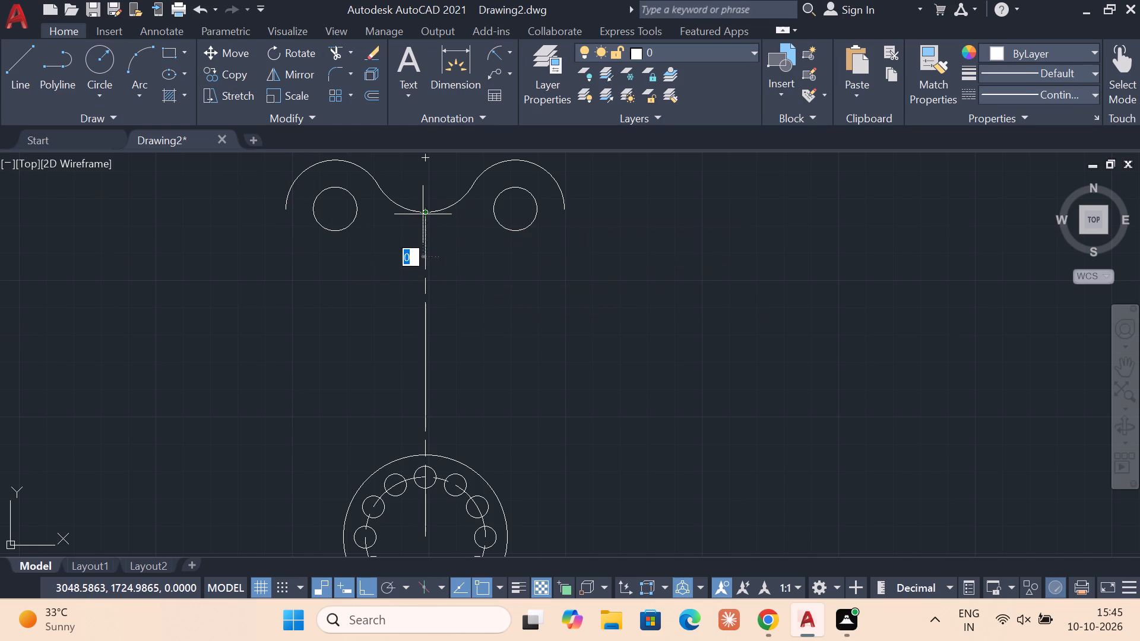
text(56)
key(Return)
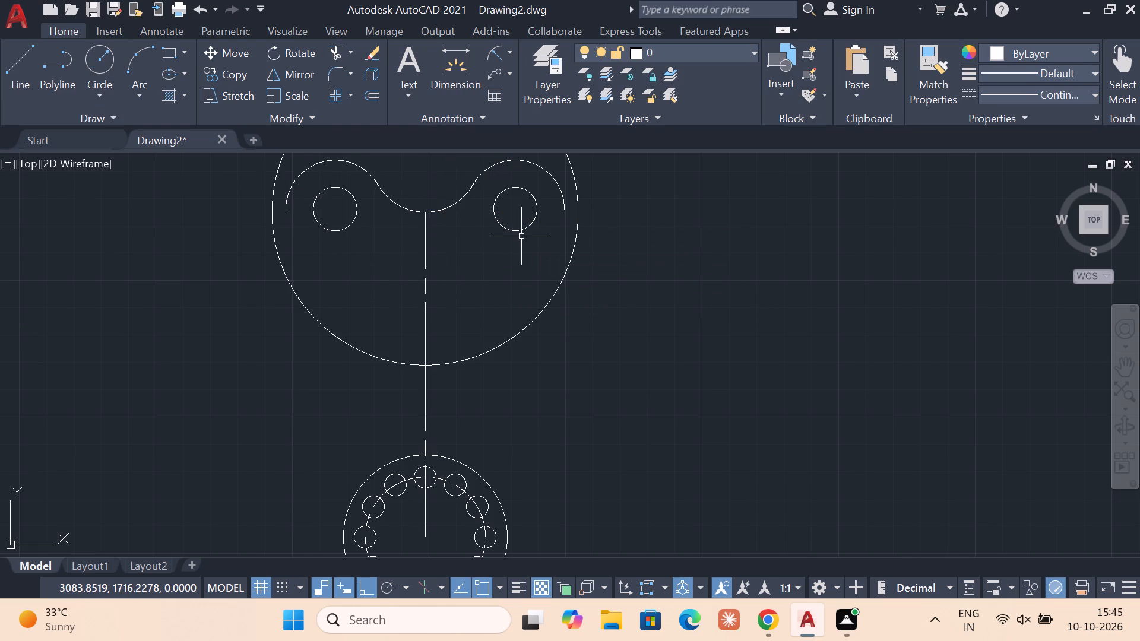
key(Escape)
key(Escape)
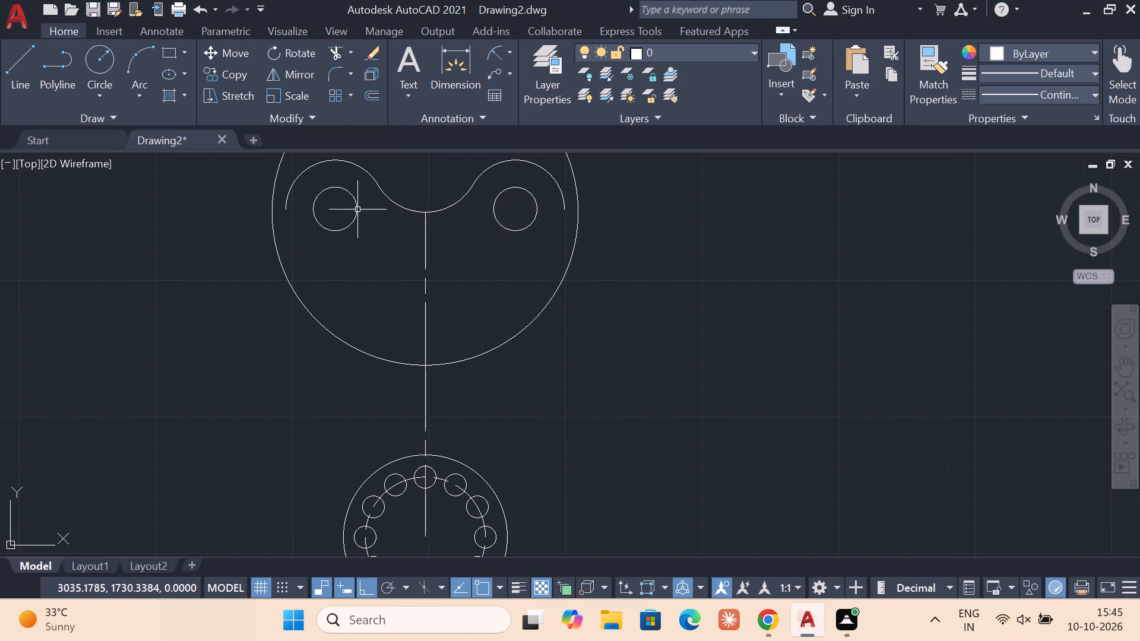
Delete all the geometry of the two-lobed profile, the centre line and the flange below it.
middle_drag(360, 230, 364, 314)
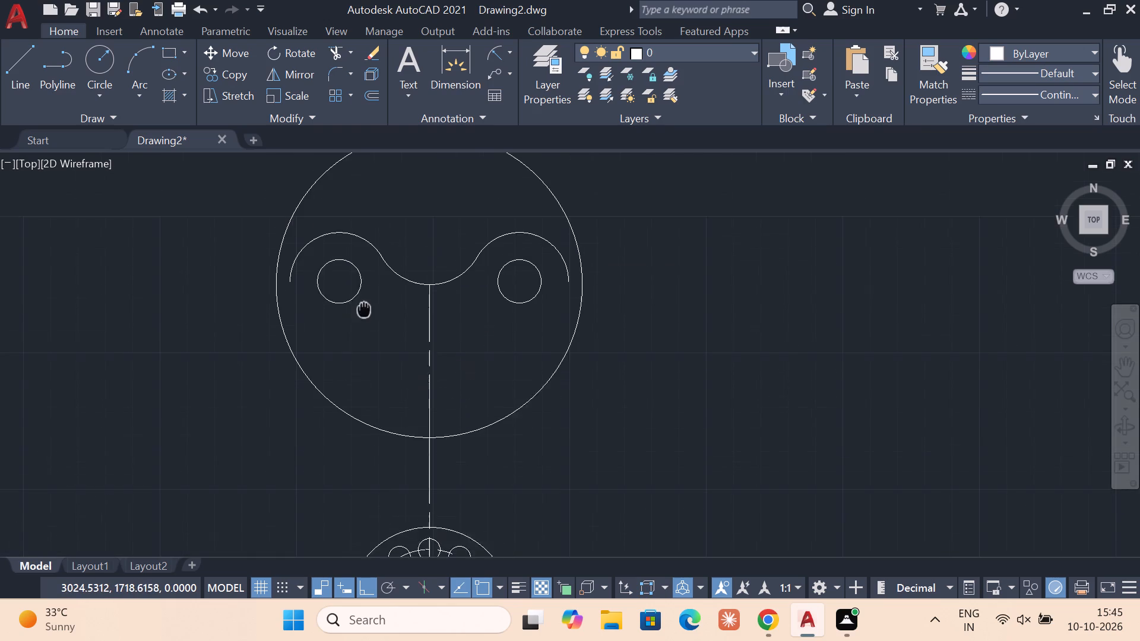
middle_drag(364, 314, 364, 320)
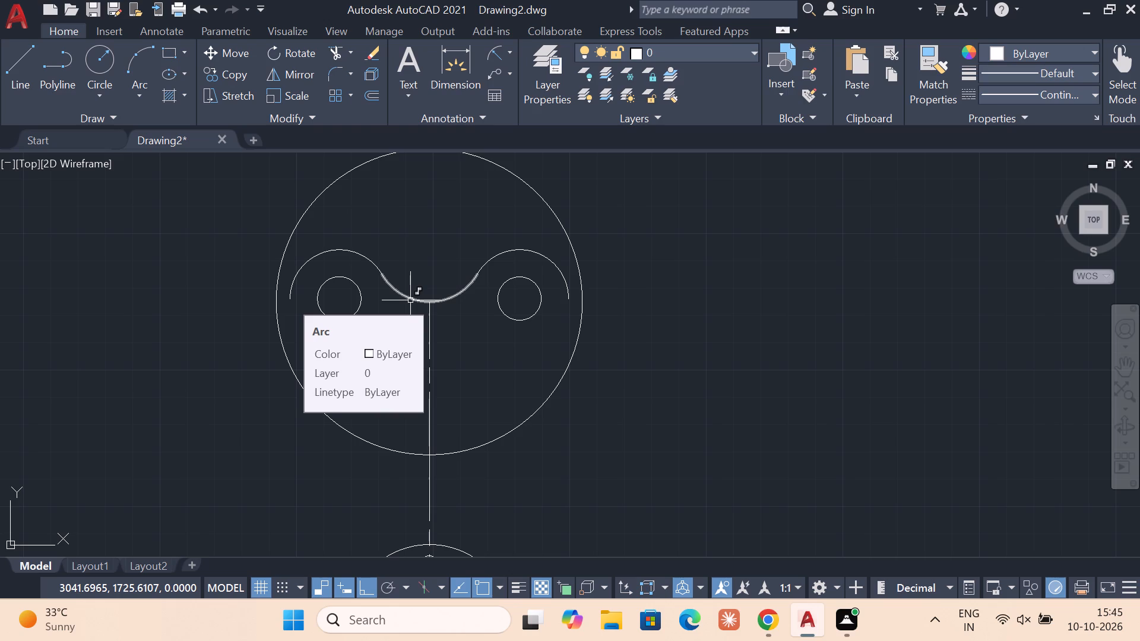
key(Escape)
key(Escape)
scroll(476, 318, down, 2)
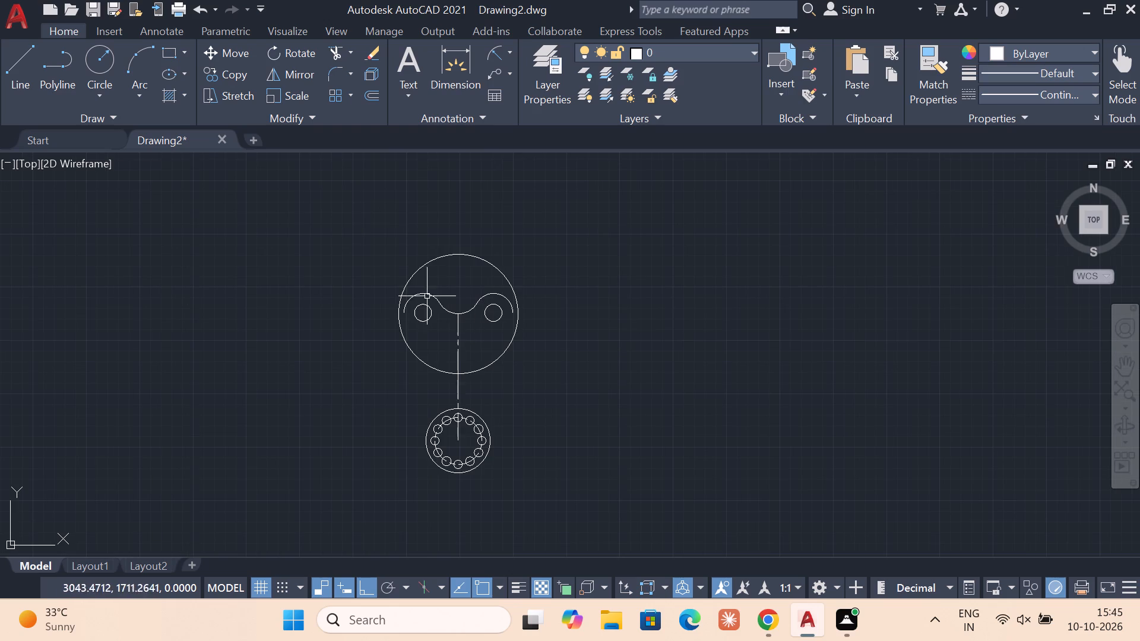
click(368, 195)
click(643, 509)
key(Delete)
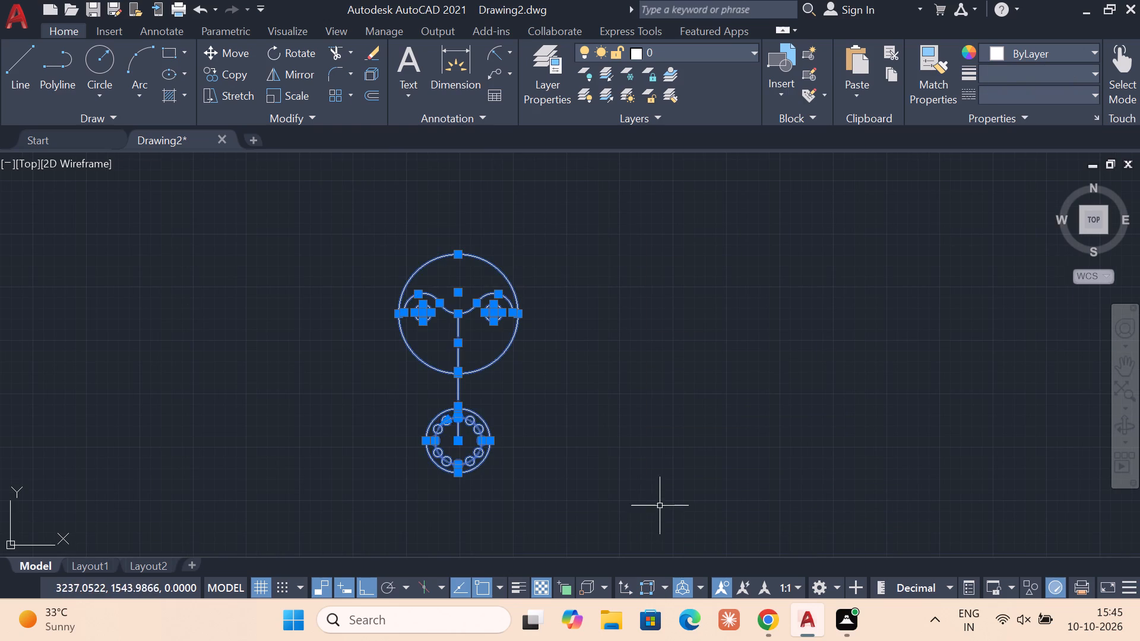
Draw a horizontal line 66 long in the empty drawing area.
click(15, 90)
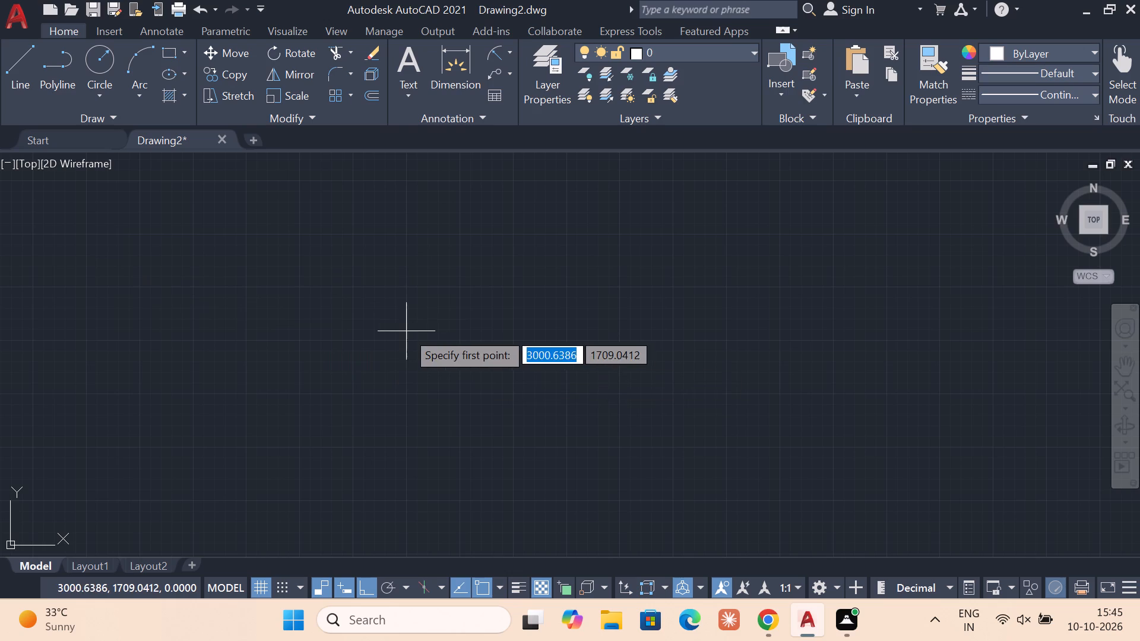
click(405, 331)
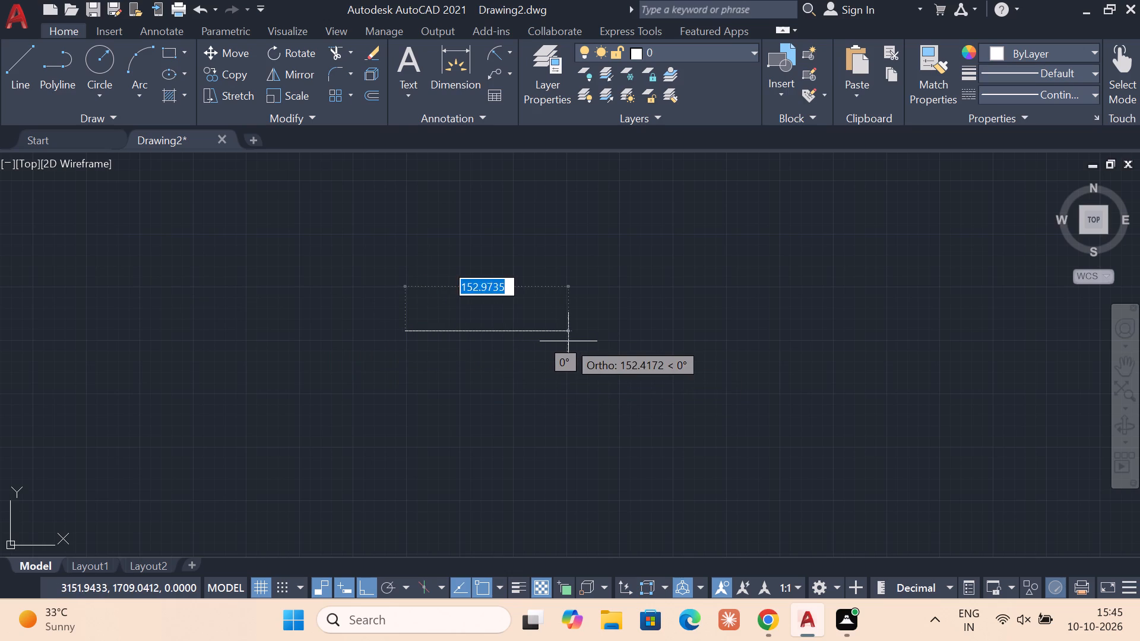
key(6)
key(6)
key(Return)
key(Escape)
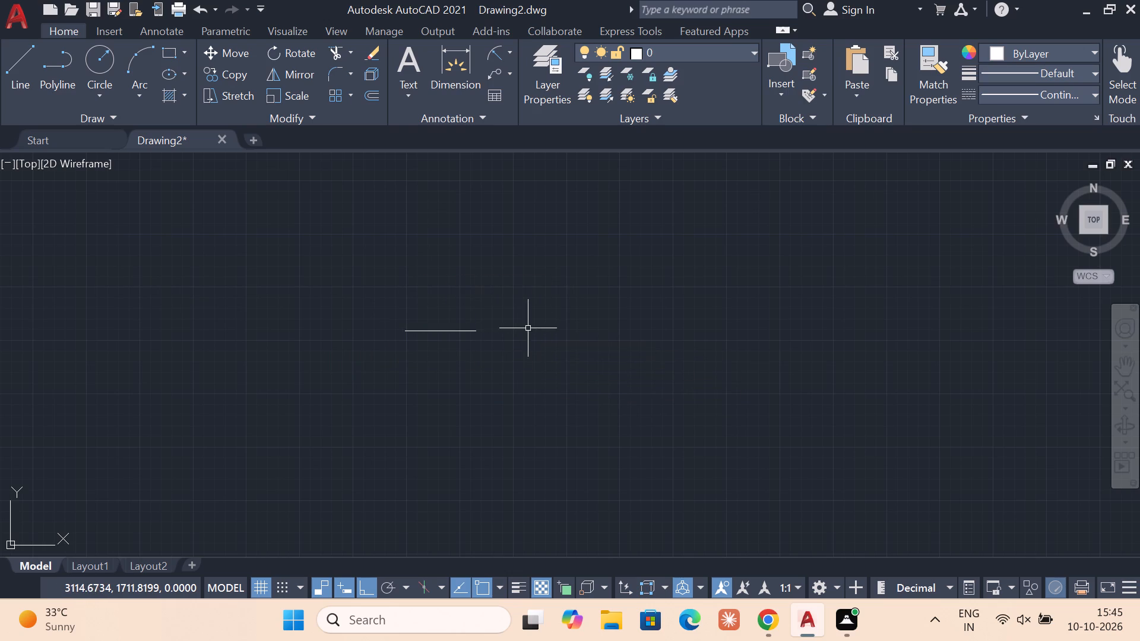
Draw a circle of radius 8 centred on each end of the horizontal line.
scroll(431, 328, up, 1)
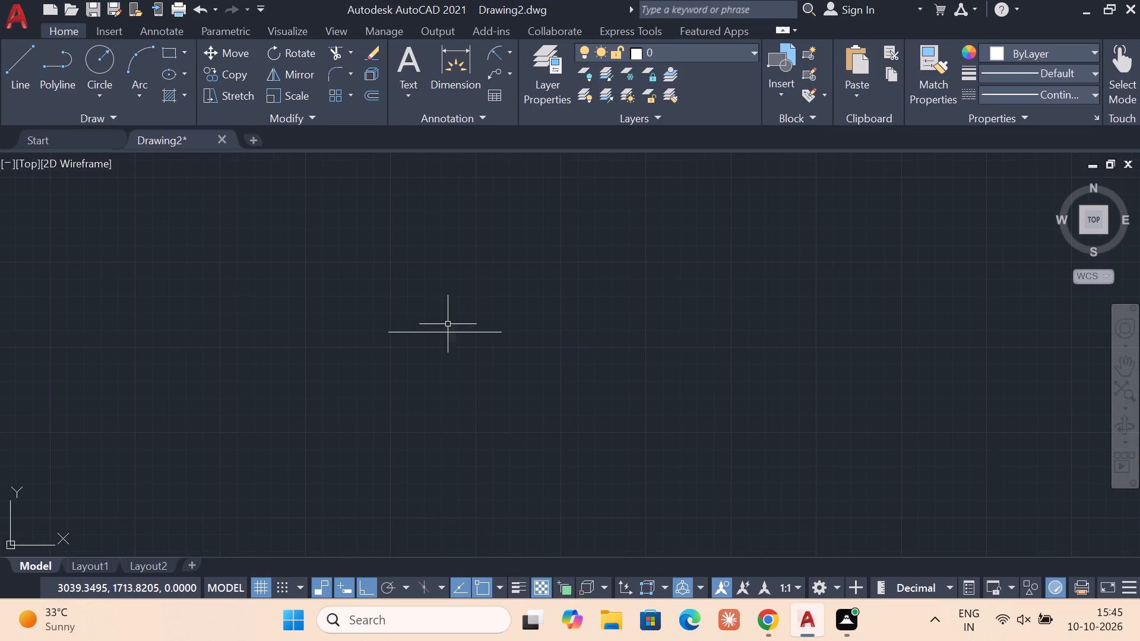
click(103, 78)
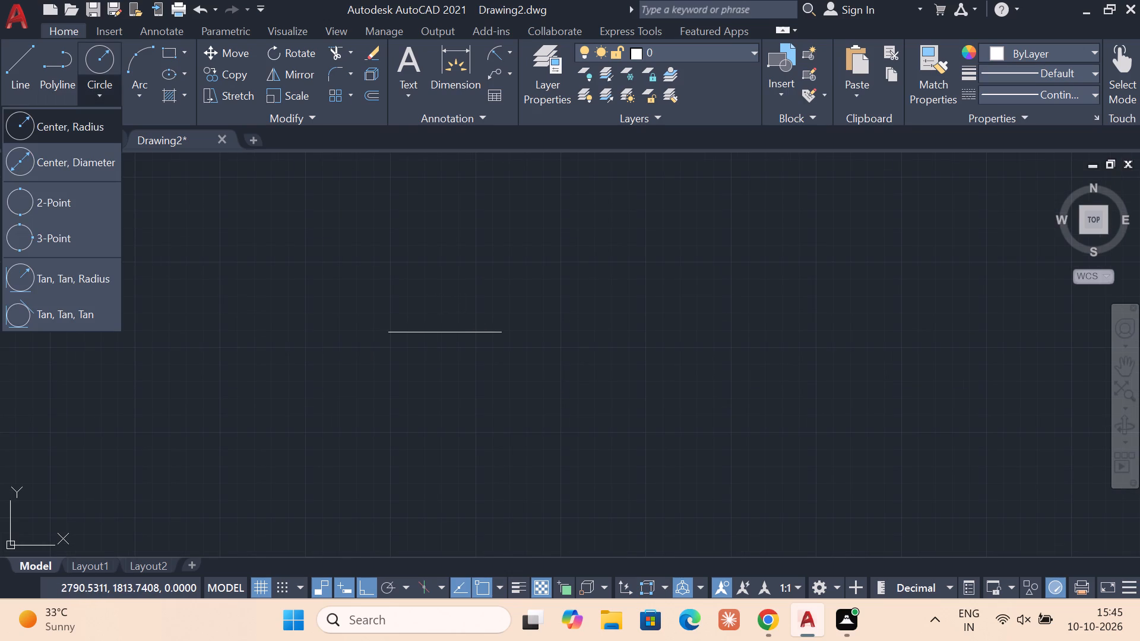
click(103, 129)
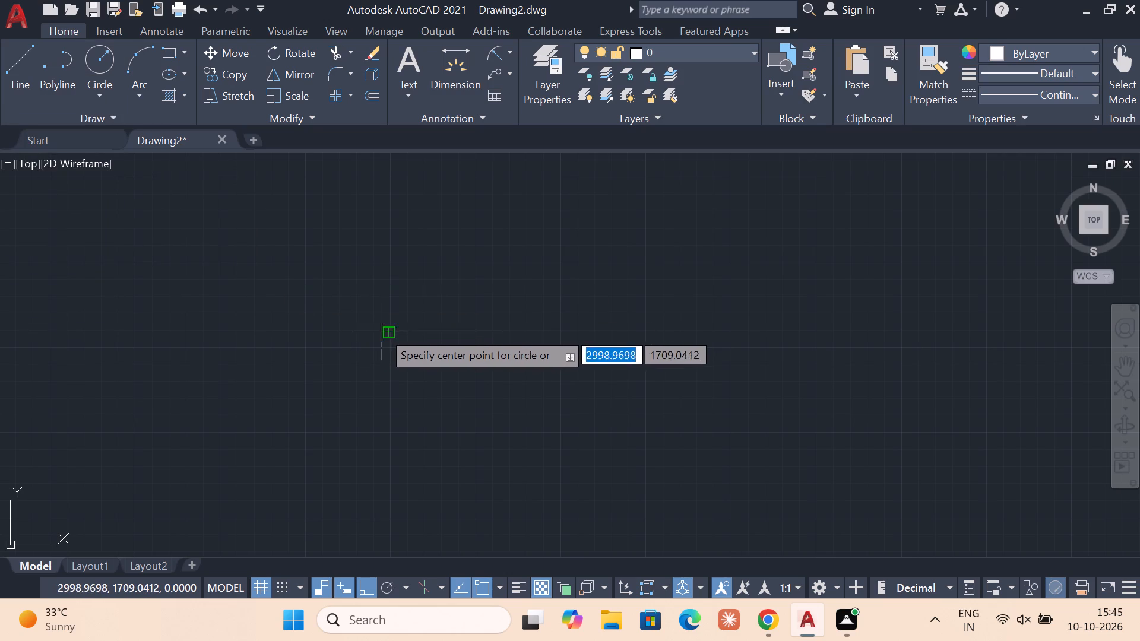
click(389, 332)
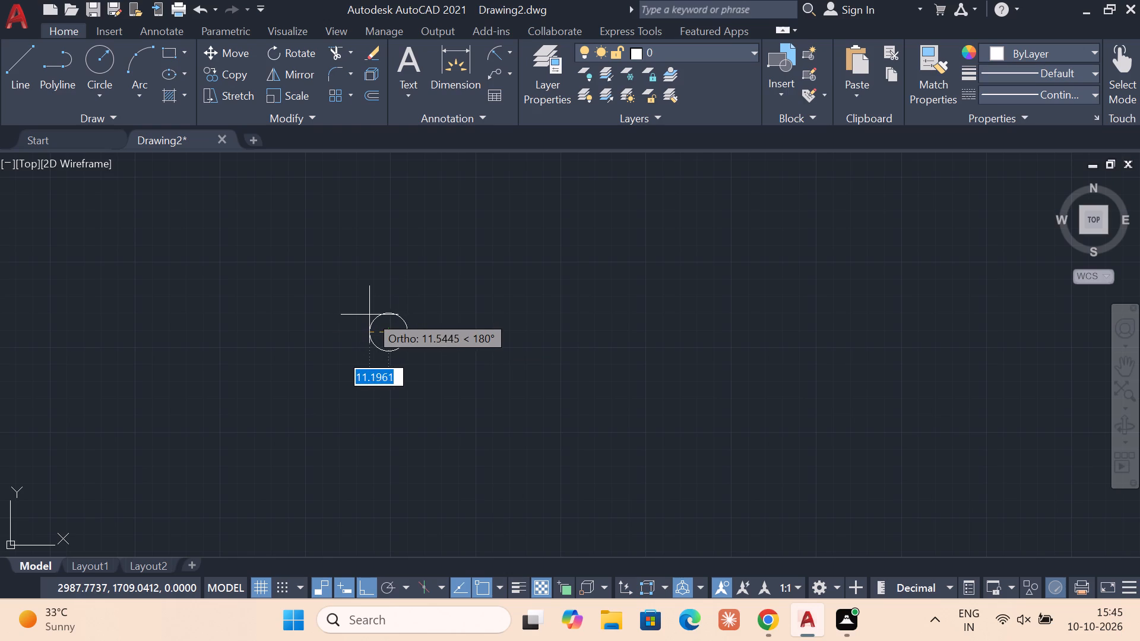
key(8)
key(Return)
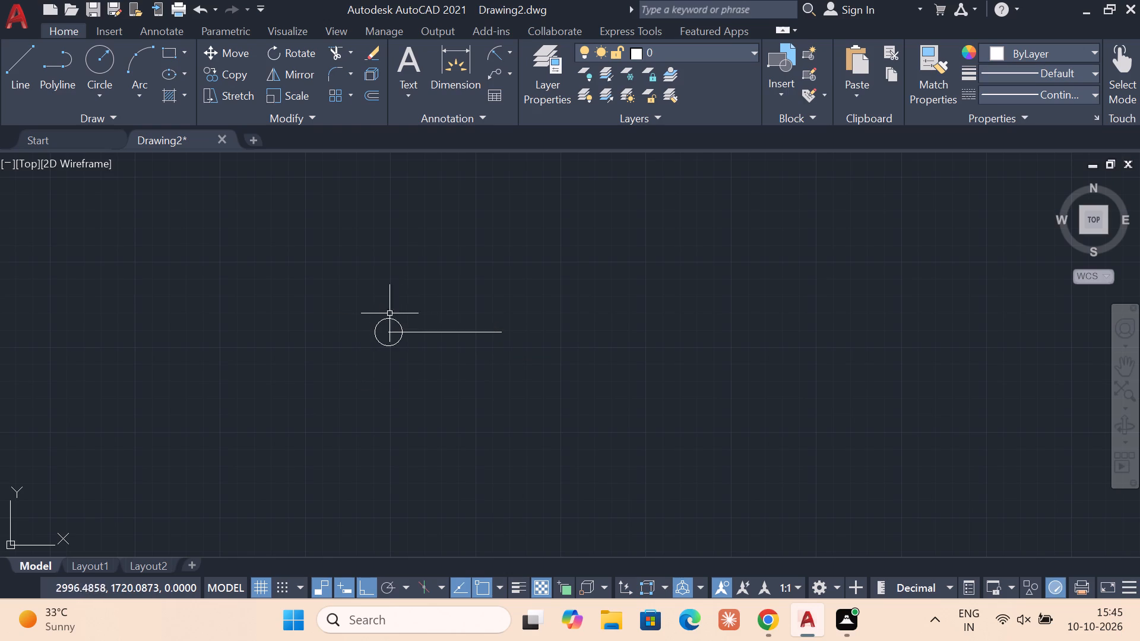
click(106, 101)
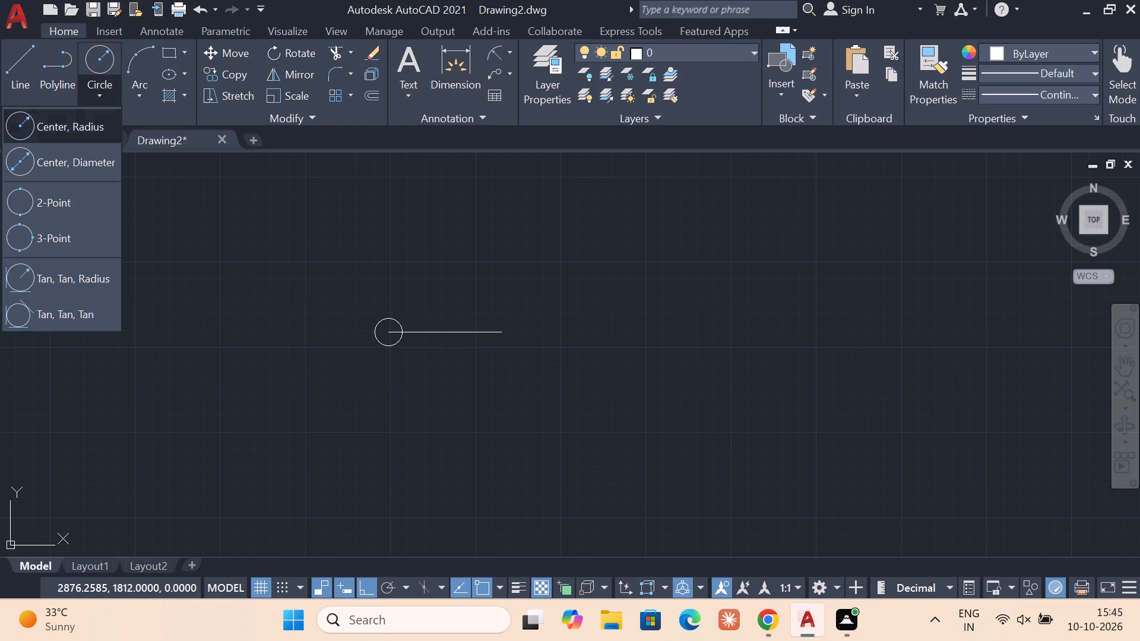
click(85, 133)
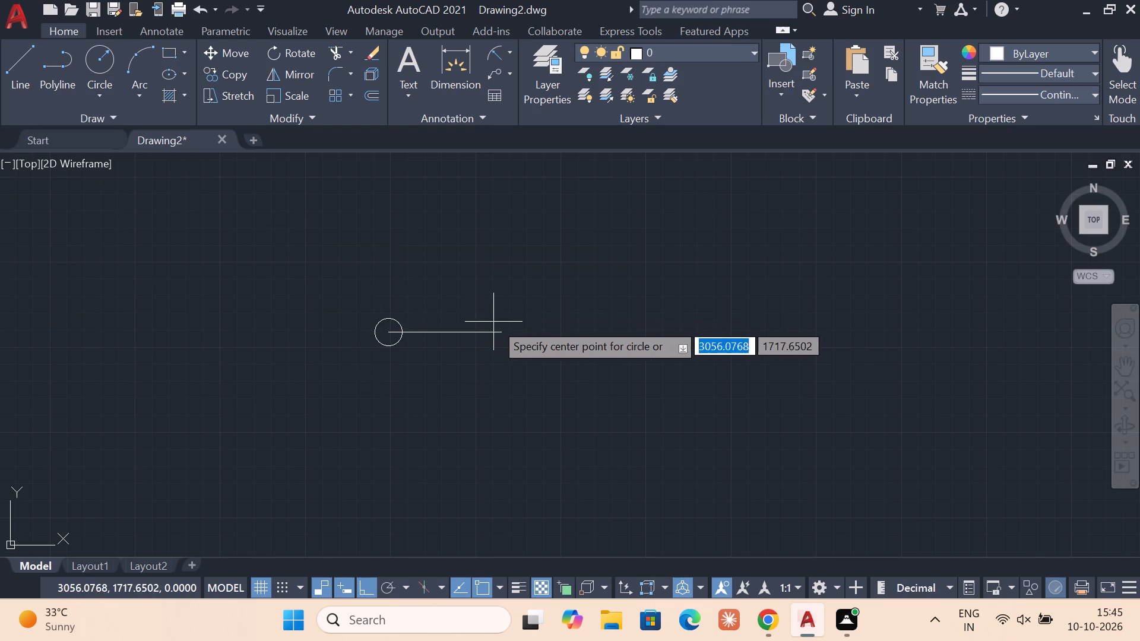
click(501, 331)
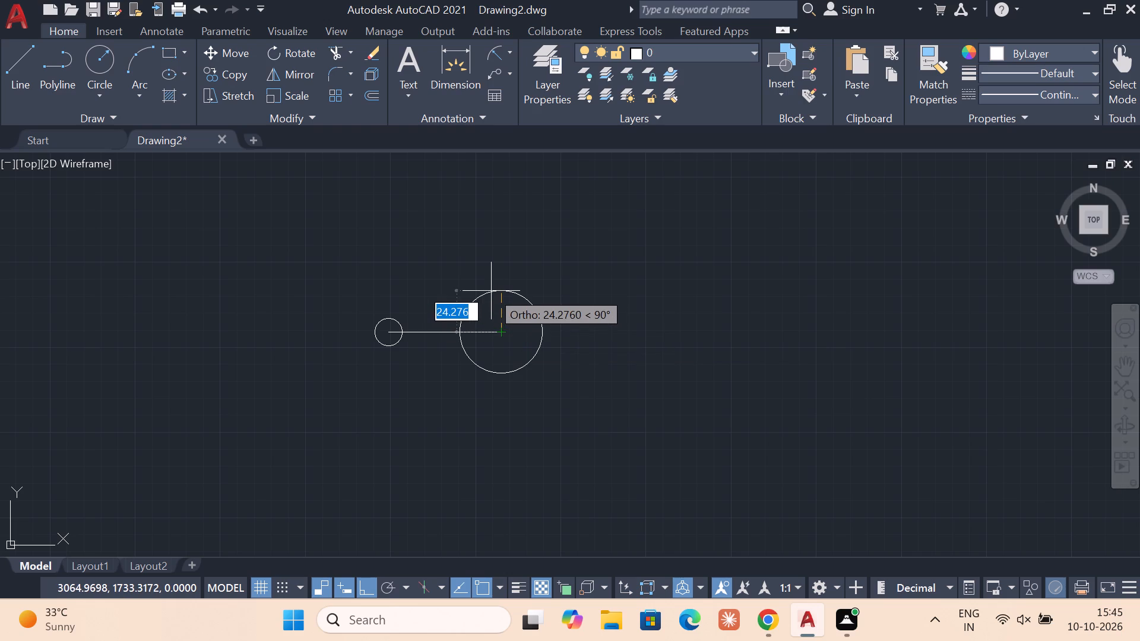
key(8)
key(Return)
key(Escape)
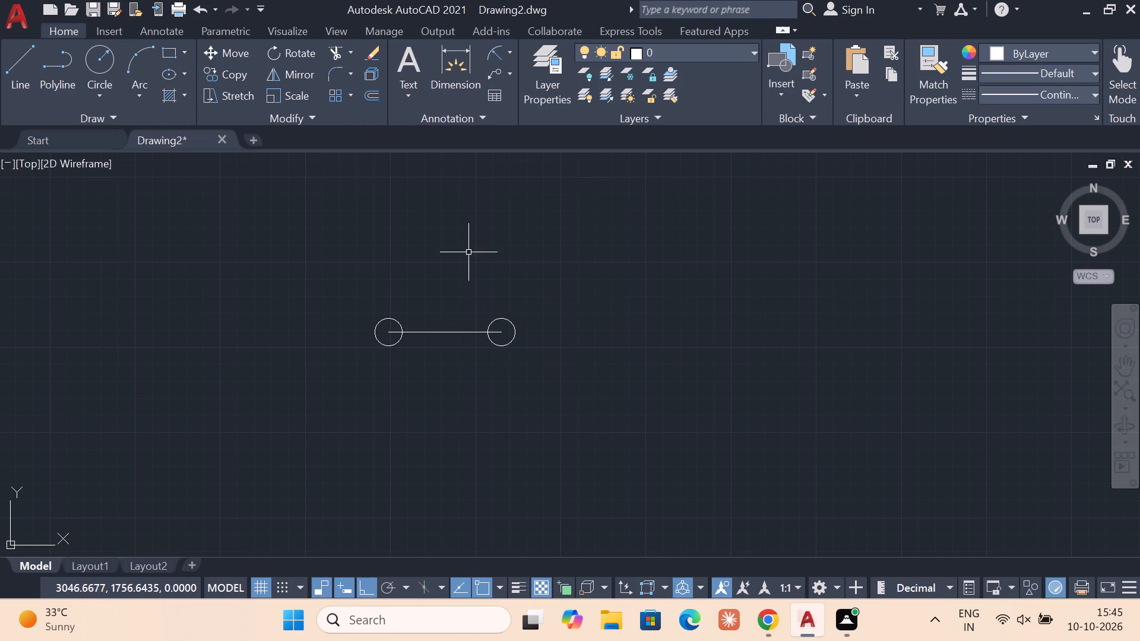
Draw a concentric circle of radius 18 centred on the left end of the horizontal line.
scroll(467, 375, up, 1)
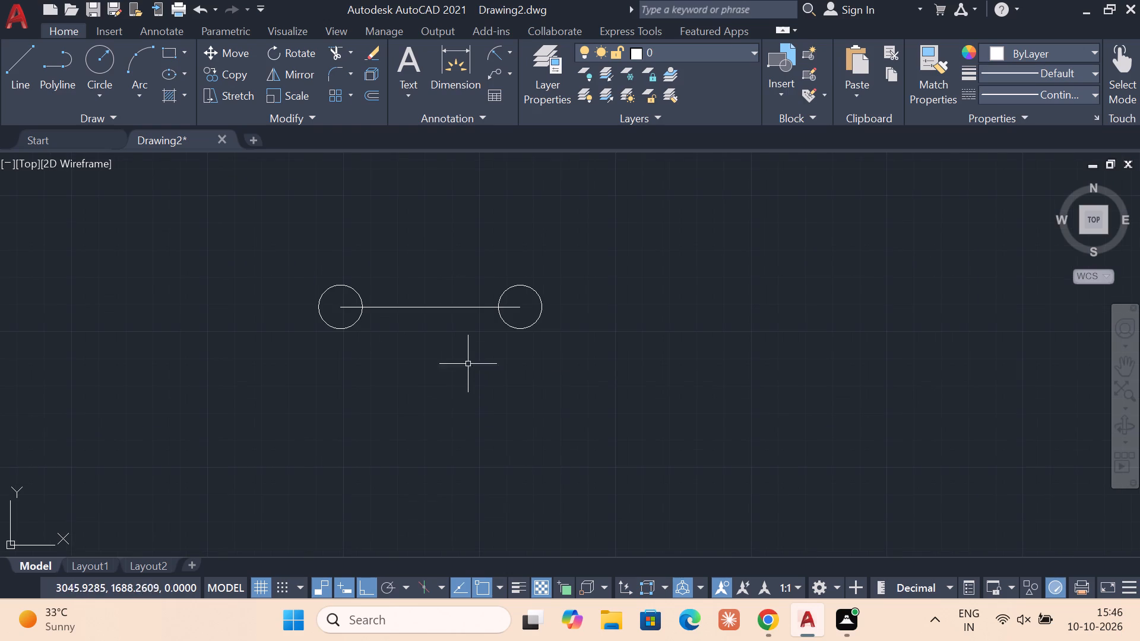
scroll(459, 309, up, 1)
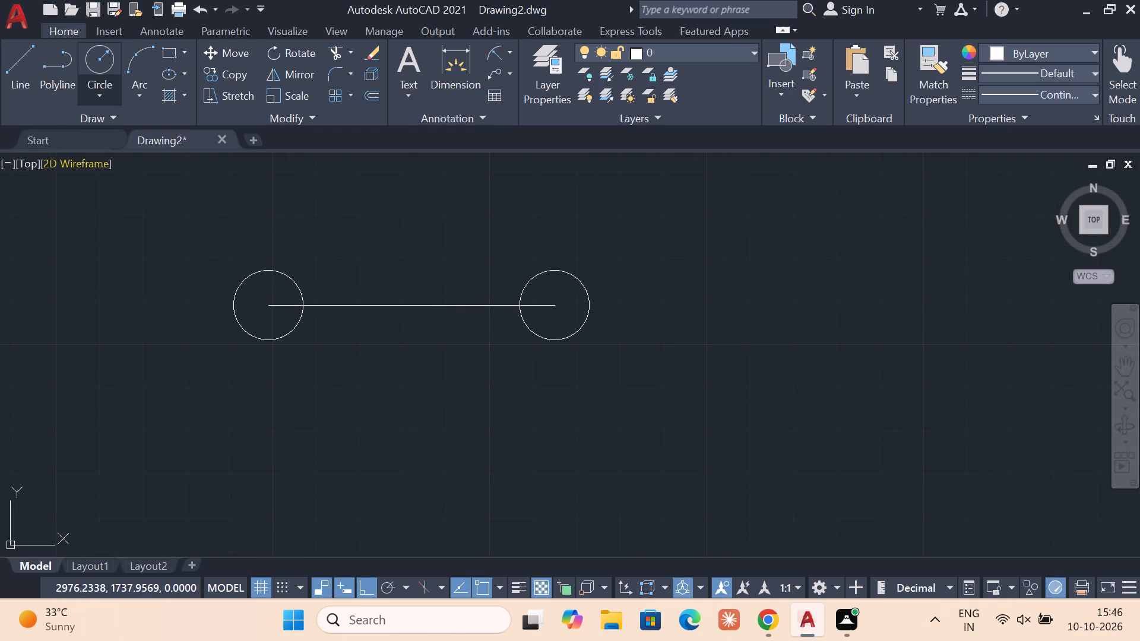
click(99, 100)
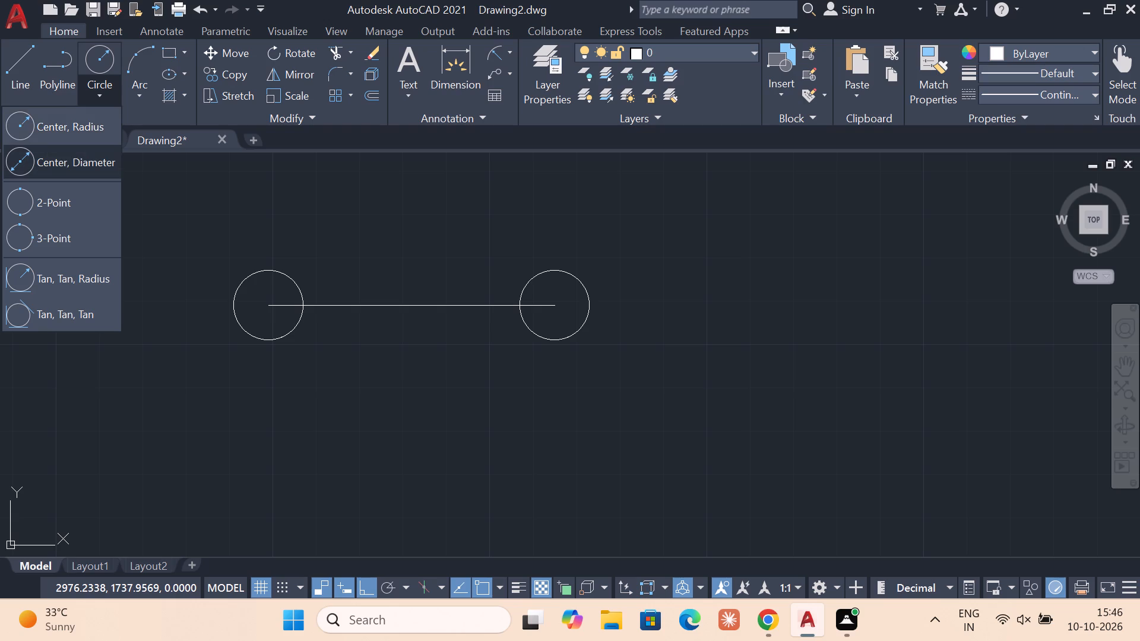
click(91, 126)
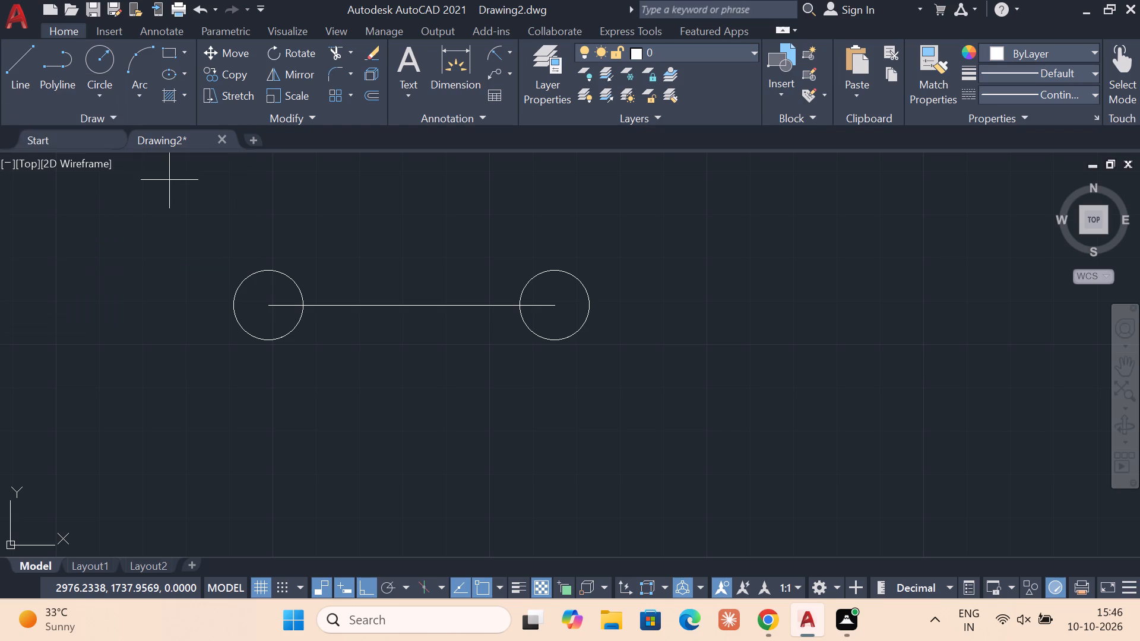
click(264, 305)
key(1)
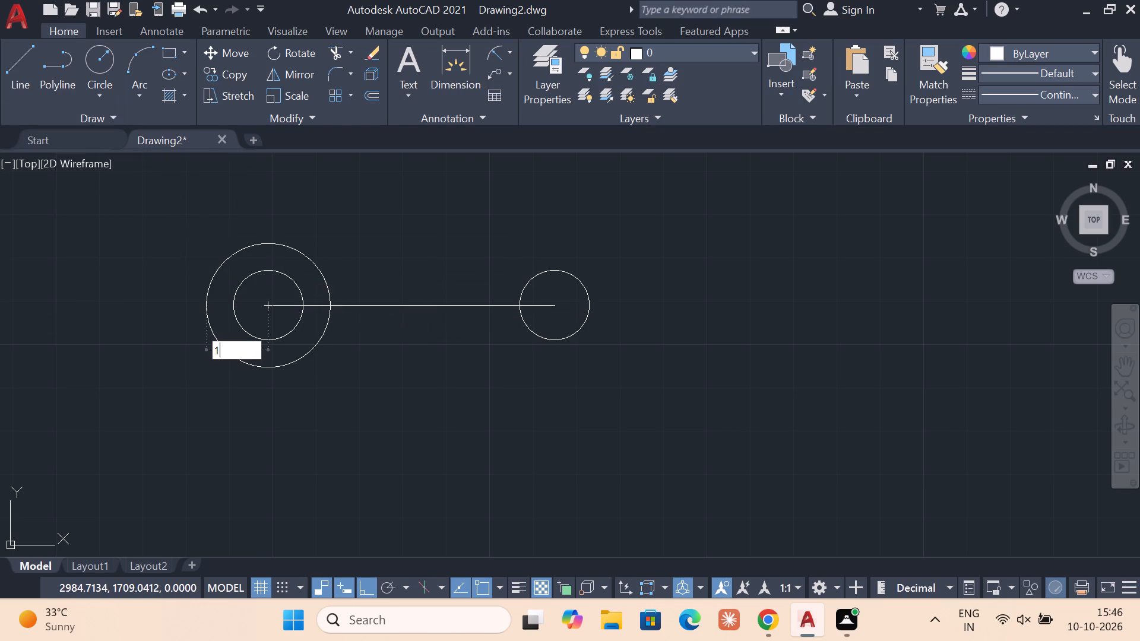
key(8)
key(Return)
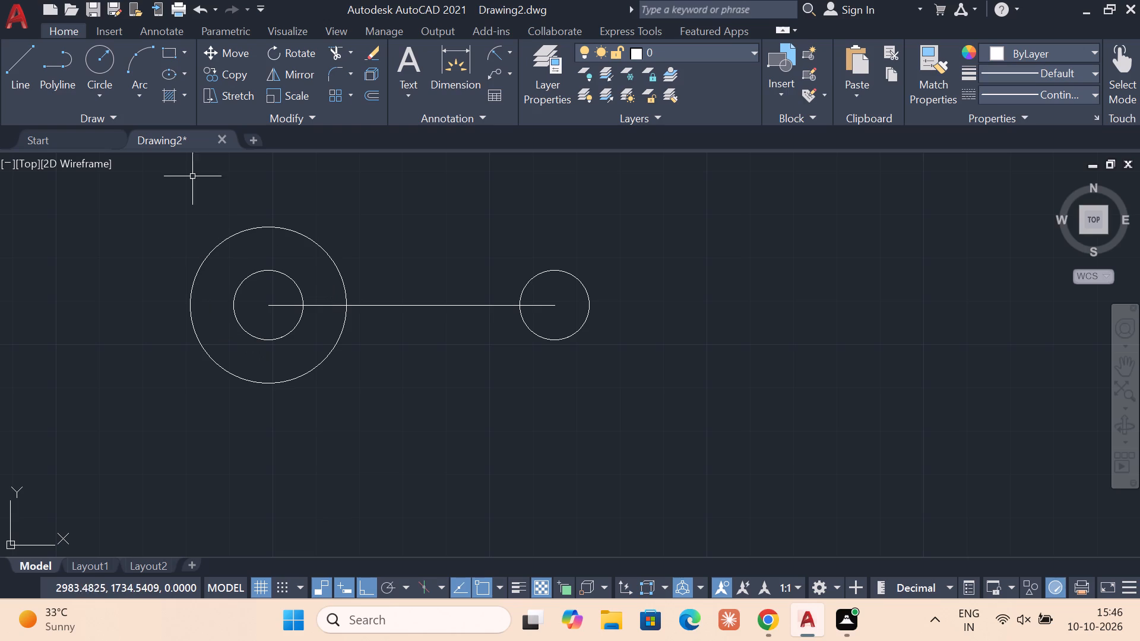
click(108, 91)
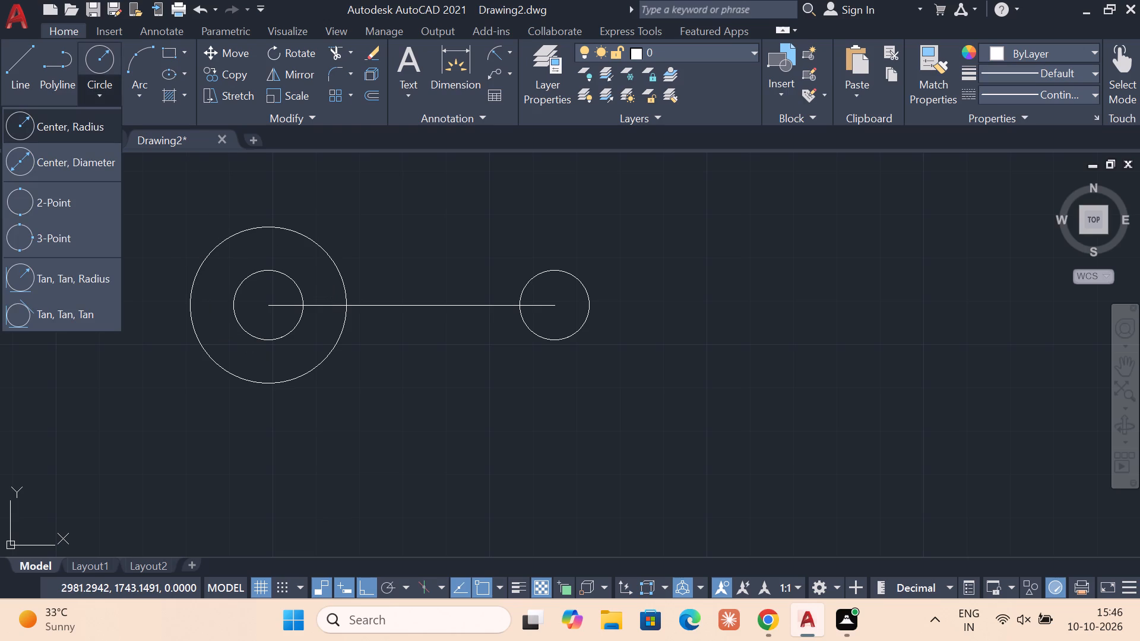
key(Escape)
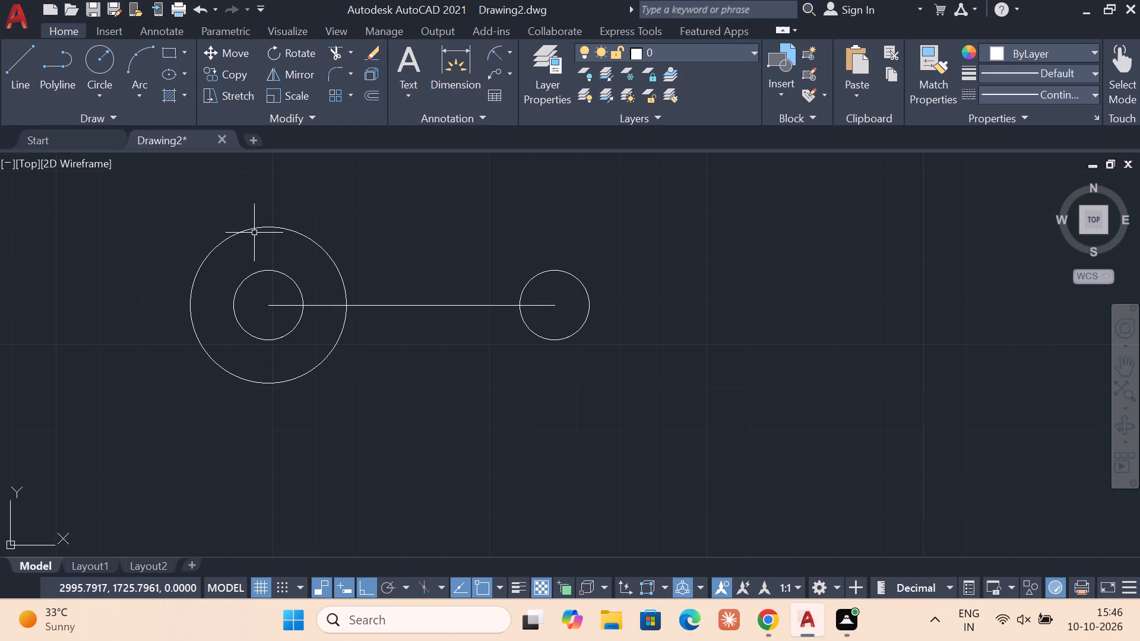
Copy the radius-18 circle from the line's left end to its right end.
click(256, 229)
right_click(272, 305)
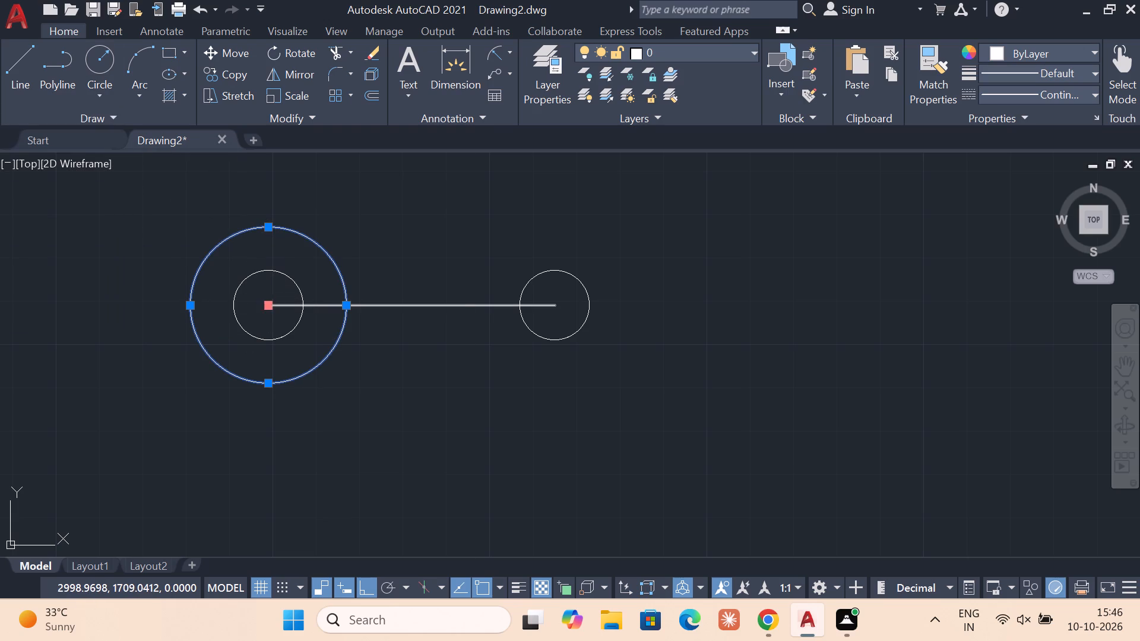
click(319, 306)
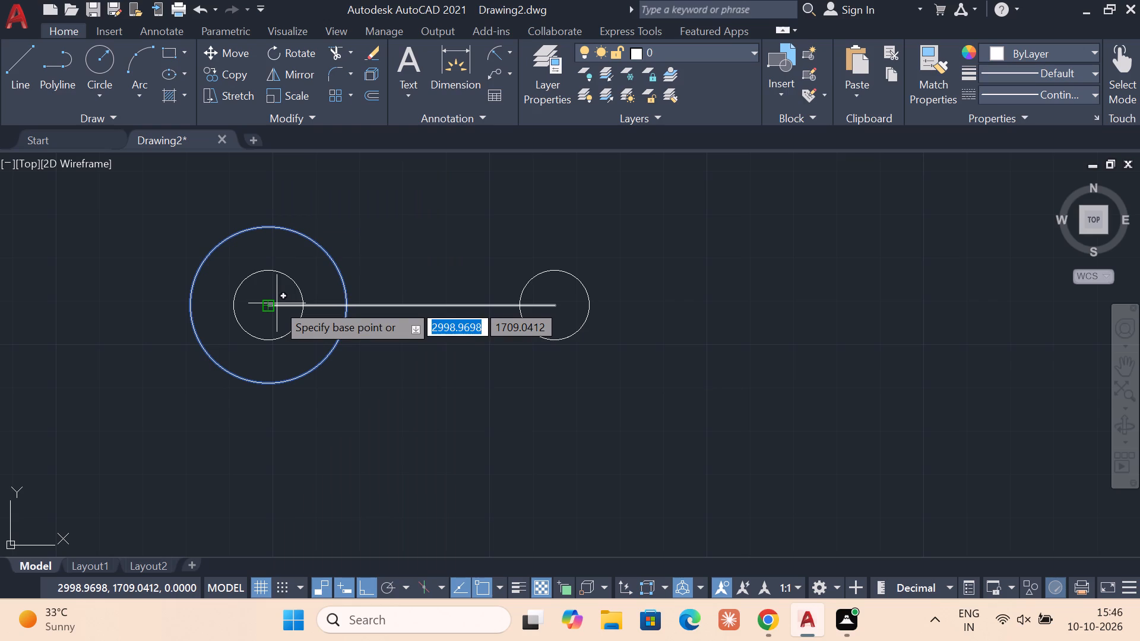
click(265, 304)
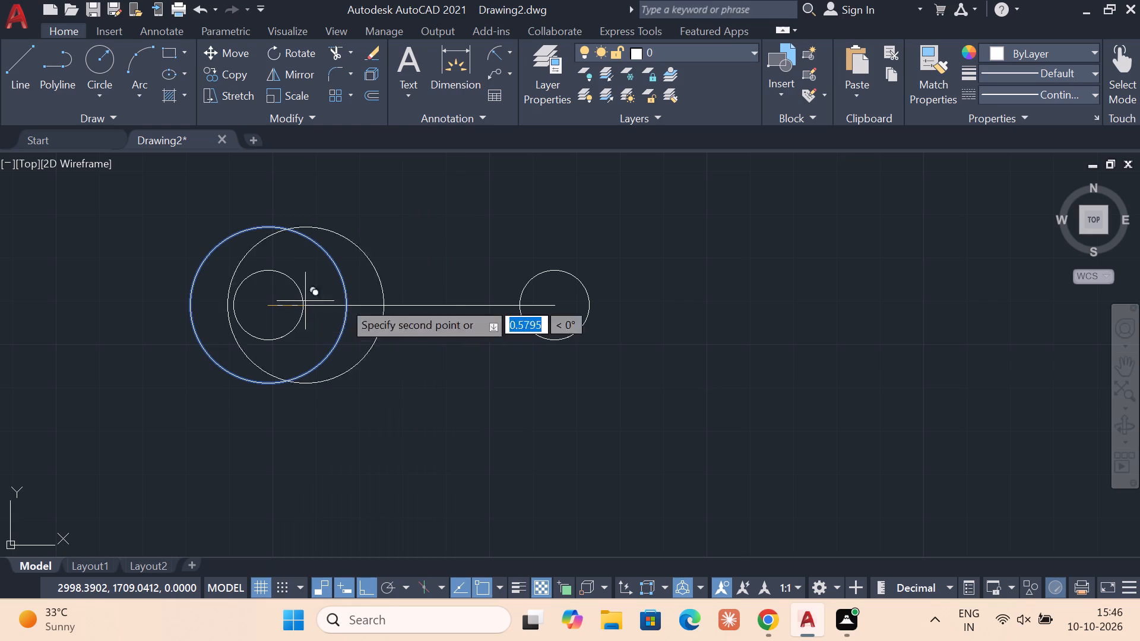
click(549, 306)
key(Escape)
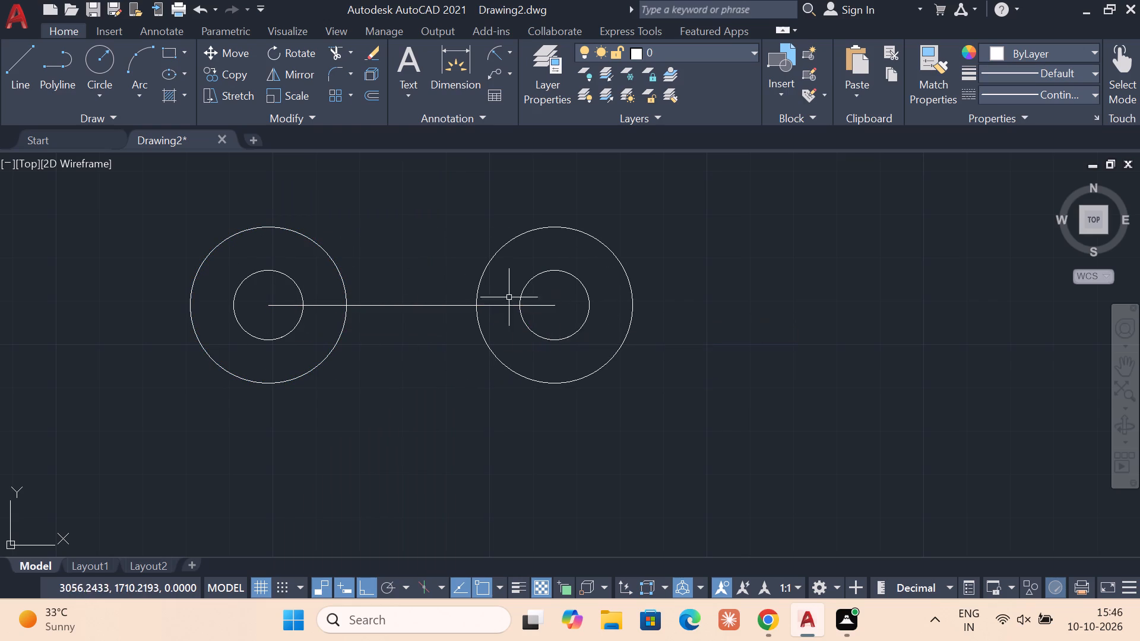
key(Escape)
key(Escape)
key(Escape)
key(Escape)
key(Escape)
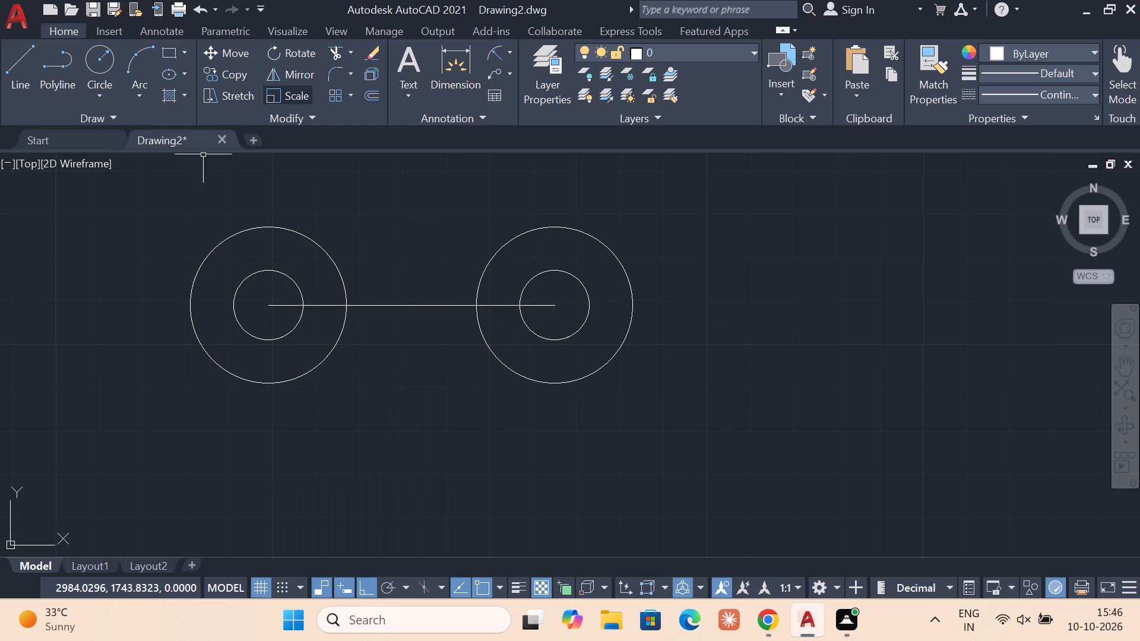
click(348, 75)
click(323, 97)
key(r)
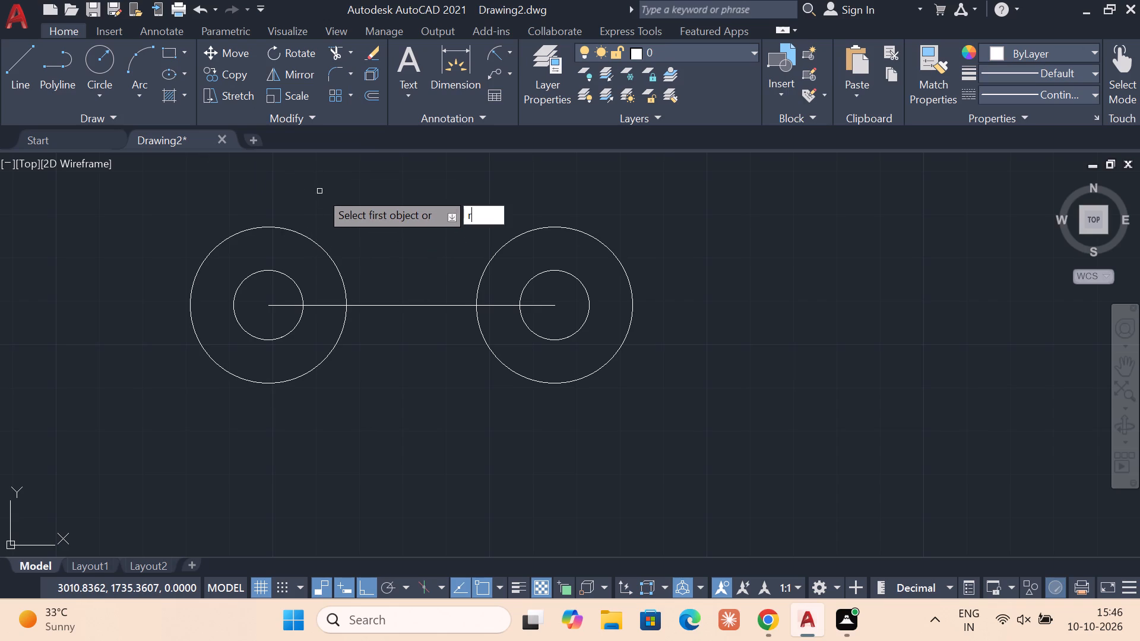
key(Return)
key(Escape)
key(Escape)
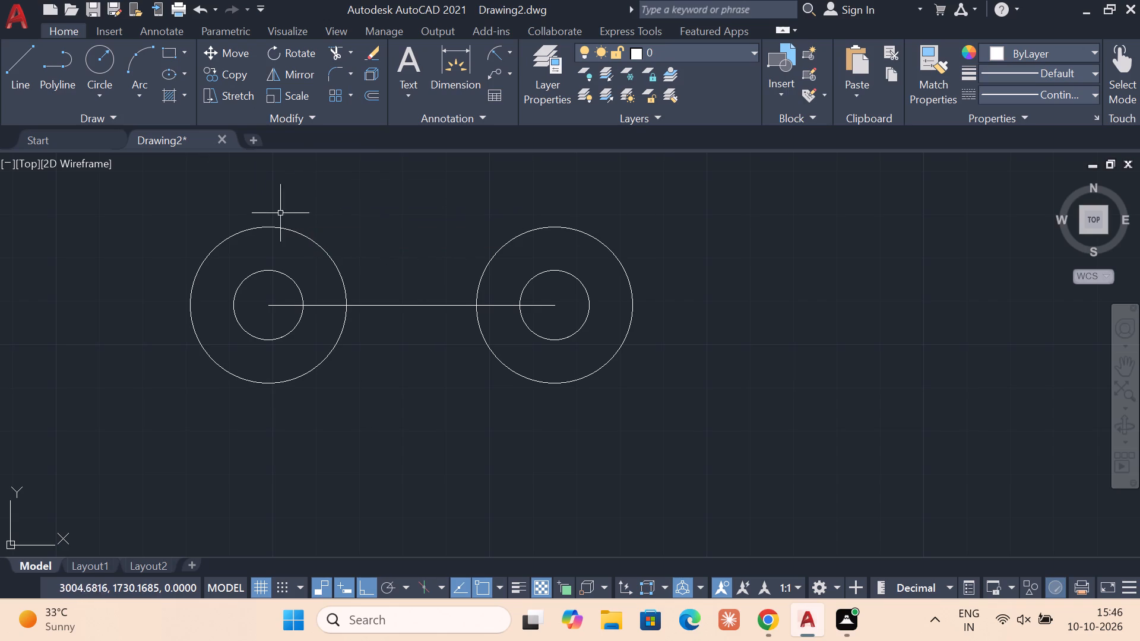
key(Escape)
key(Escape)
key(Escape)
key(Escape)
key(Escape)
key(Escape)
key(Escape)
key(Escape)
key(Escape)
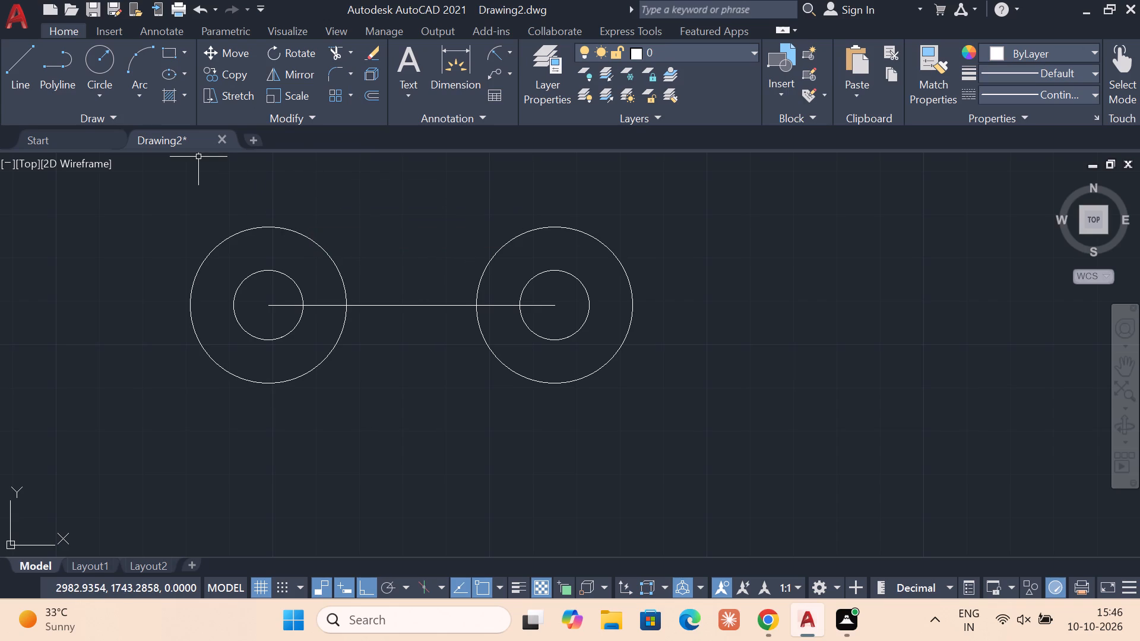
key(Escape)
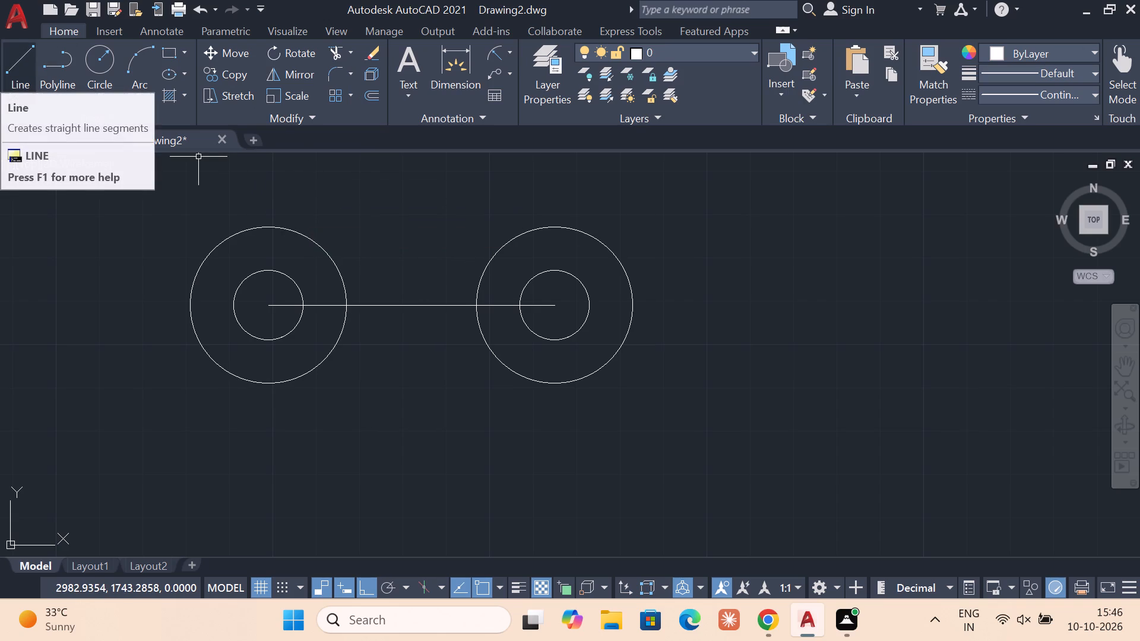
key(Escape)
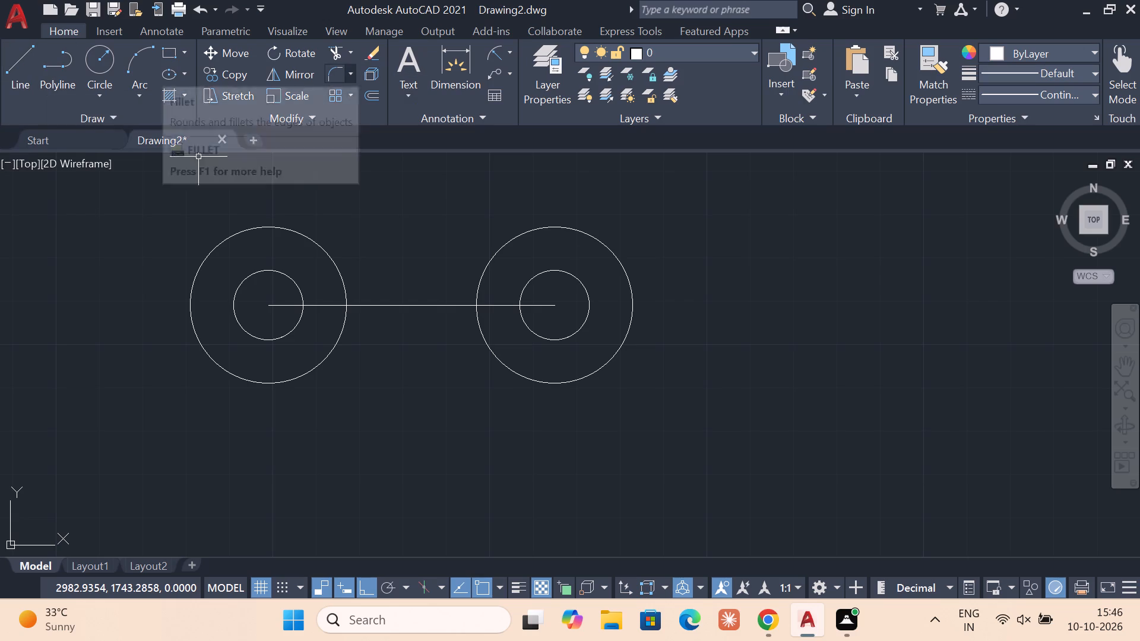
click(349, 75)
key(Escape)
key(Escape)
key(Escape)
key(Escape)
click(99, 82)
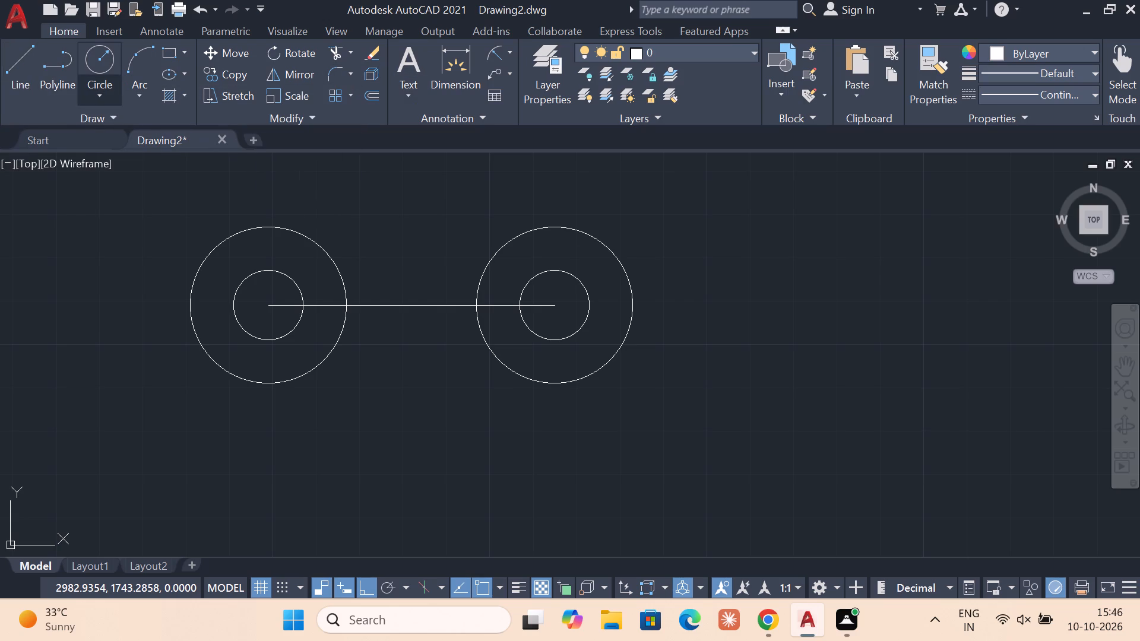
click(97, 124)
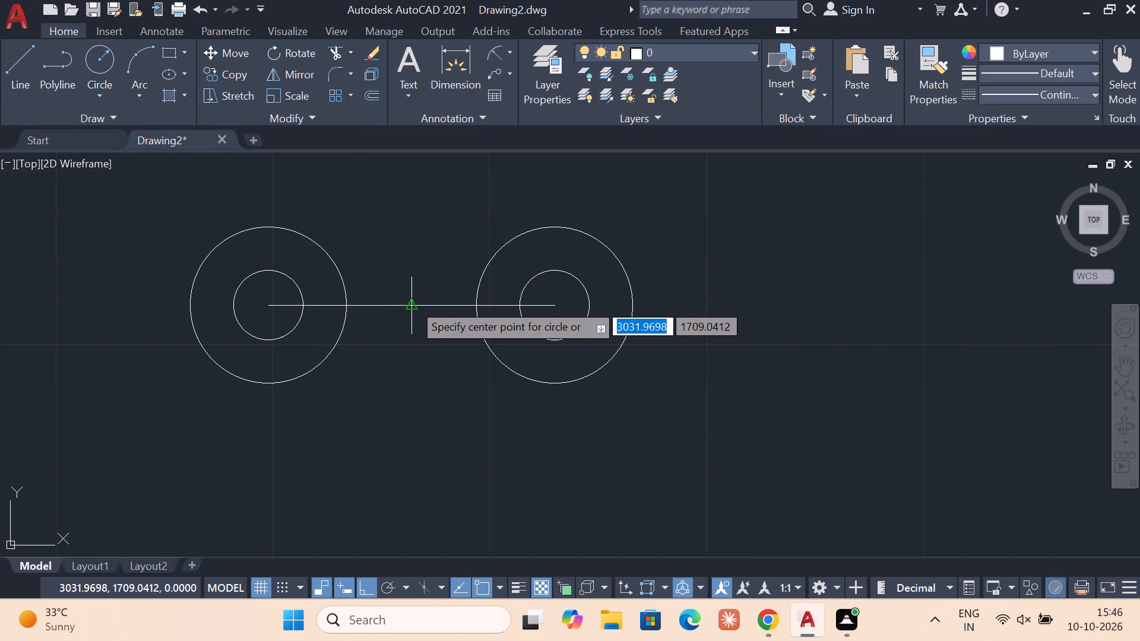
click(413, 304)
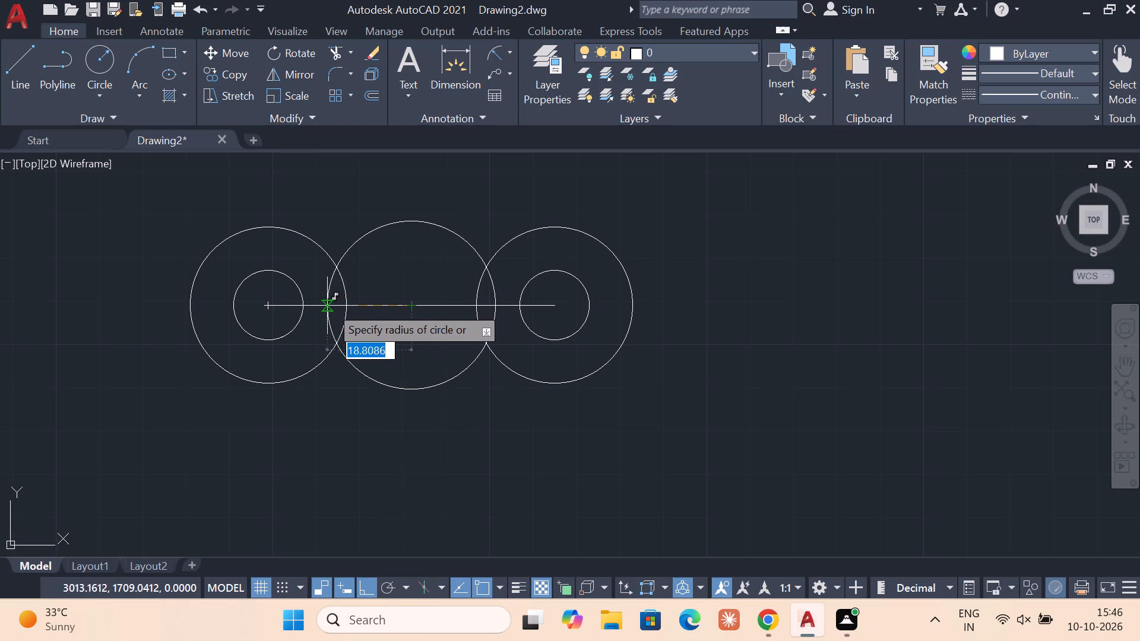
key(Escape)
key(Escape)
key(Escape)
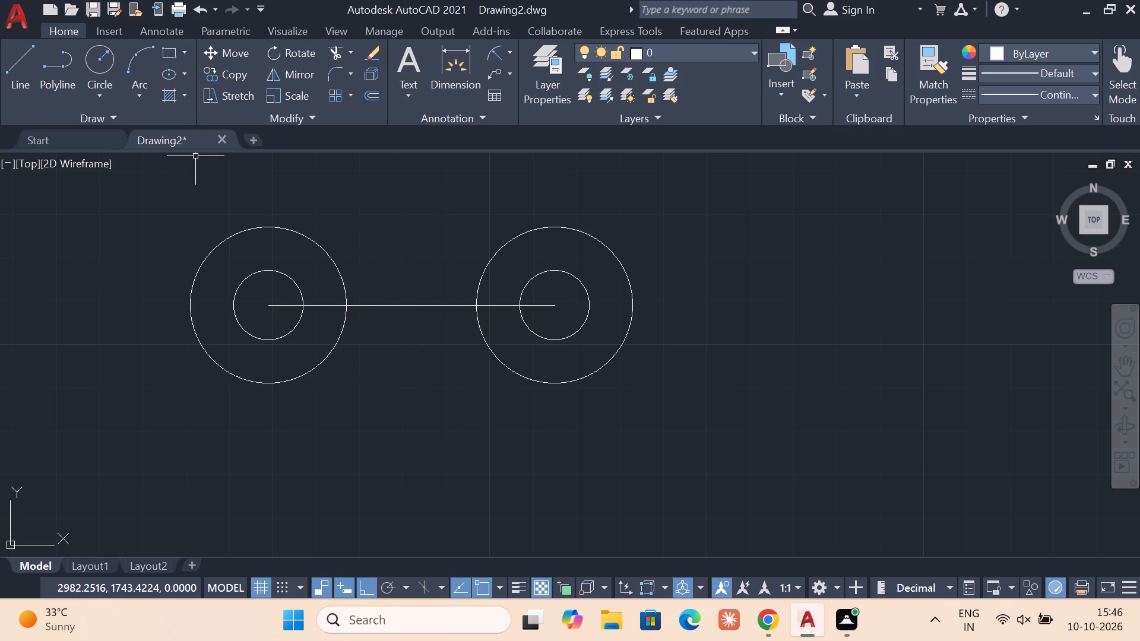
Fillet the facing upper sides of the two outer circles with a radius of 20.
click(348, 72)
click(327, 104)
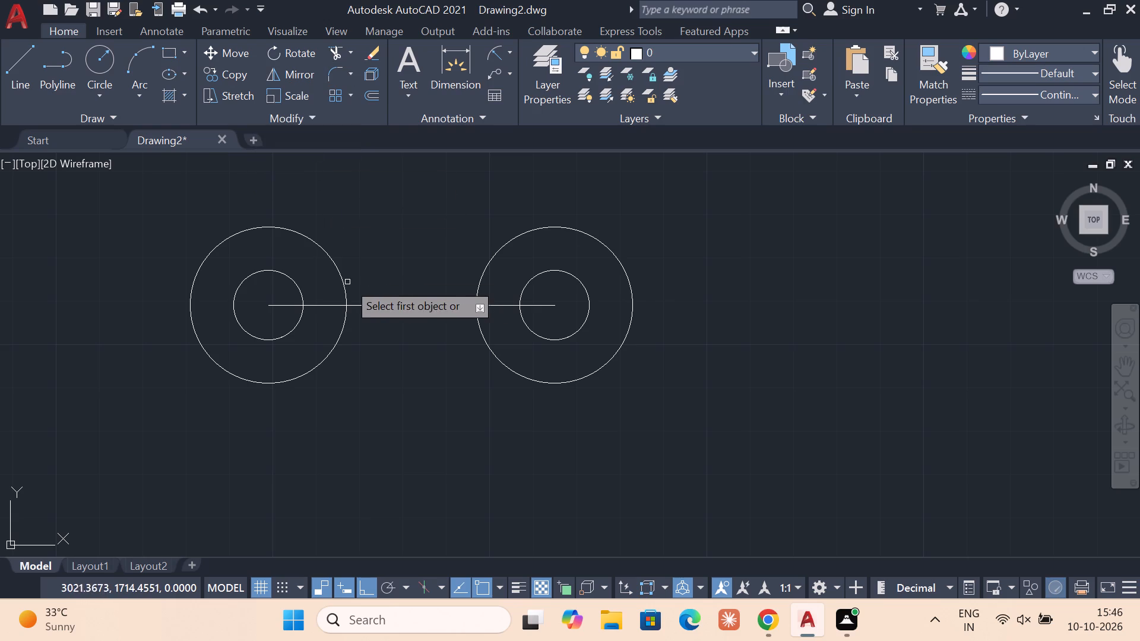
key(r)
key(Return)
text(20)
key(Return)
click(341, 278)
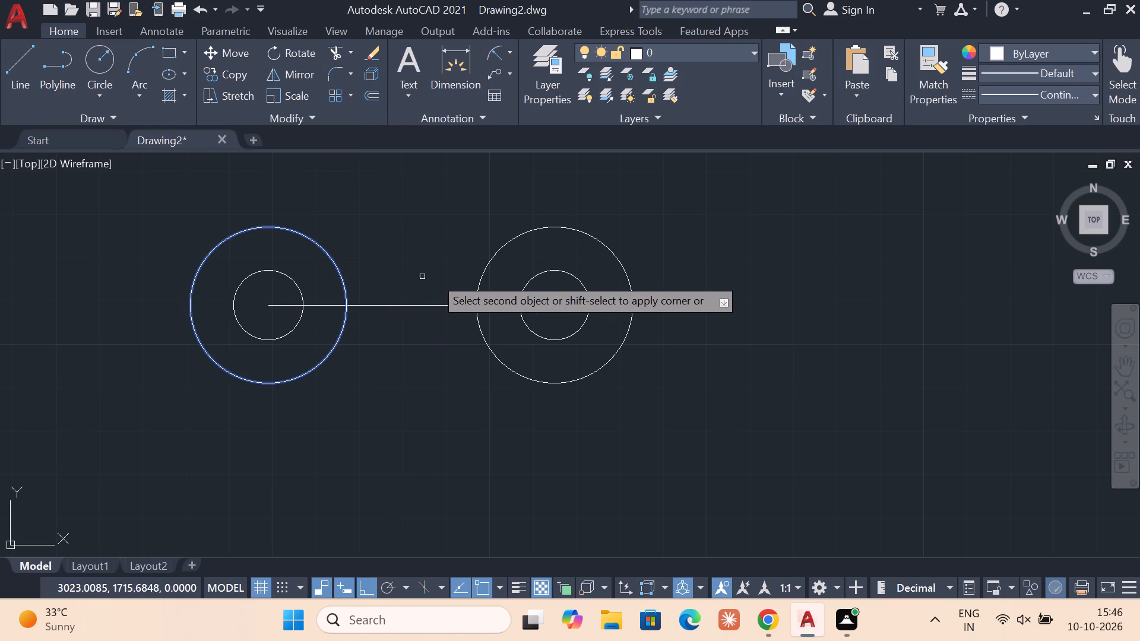
click(492, 261)
key(Escape)
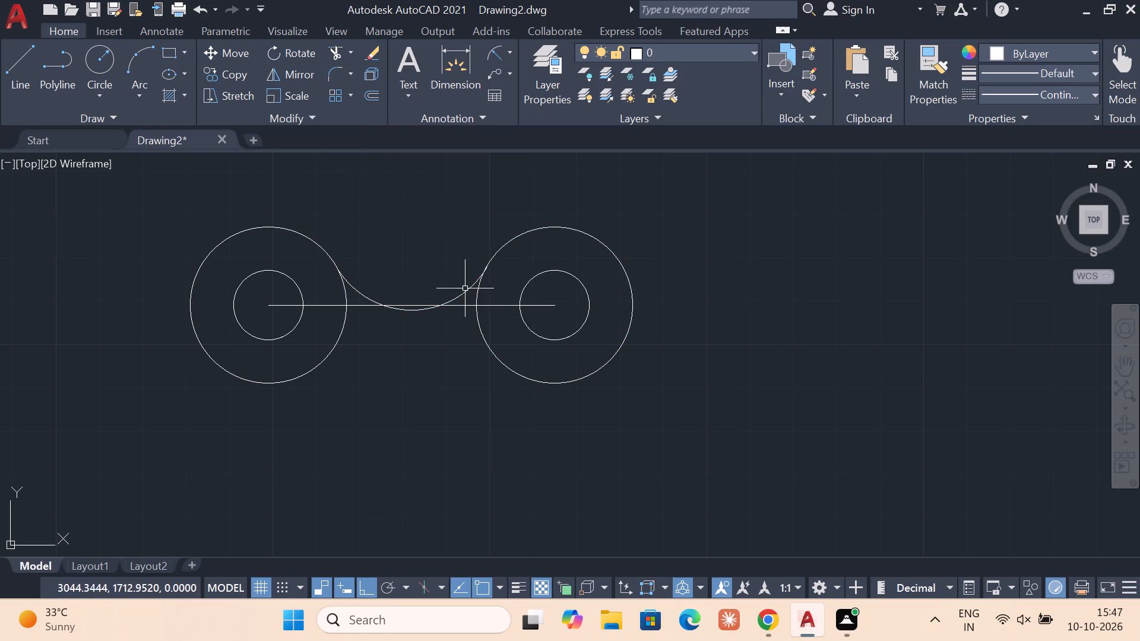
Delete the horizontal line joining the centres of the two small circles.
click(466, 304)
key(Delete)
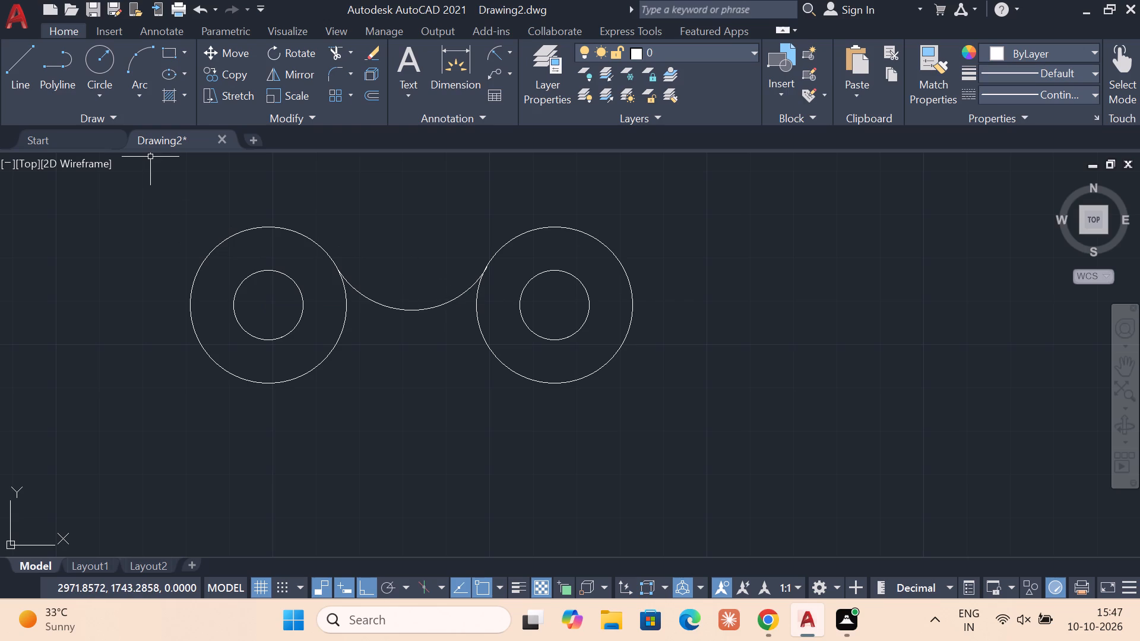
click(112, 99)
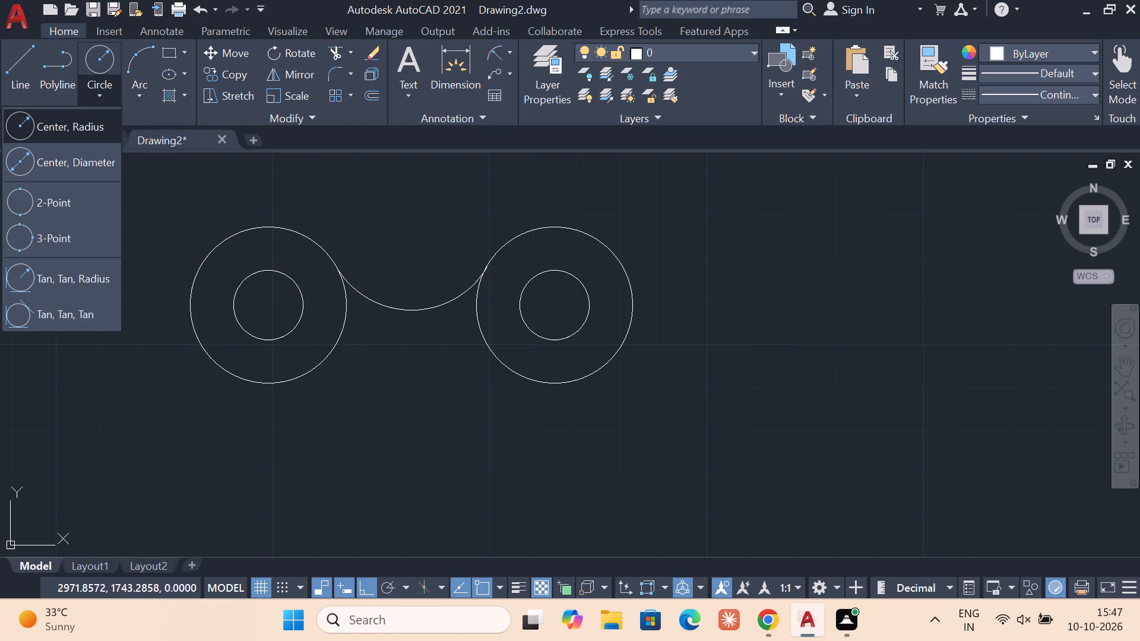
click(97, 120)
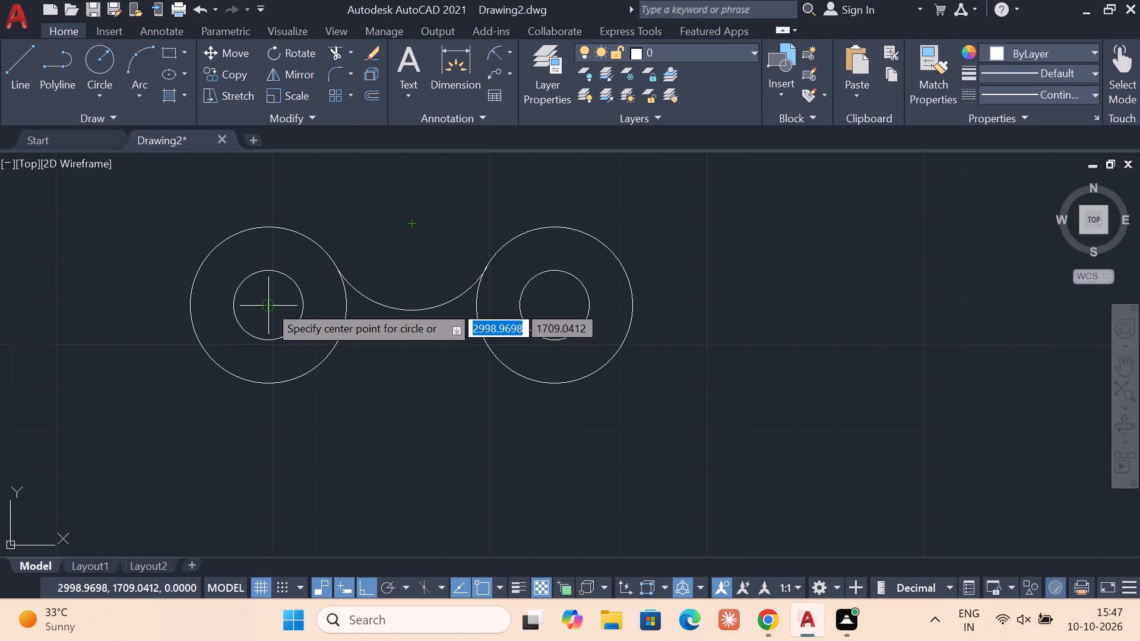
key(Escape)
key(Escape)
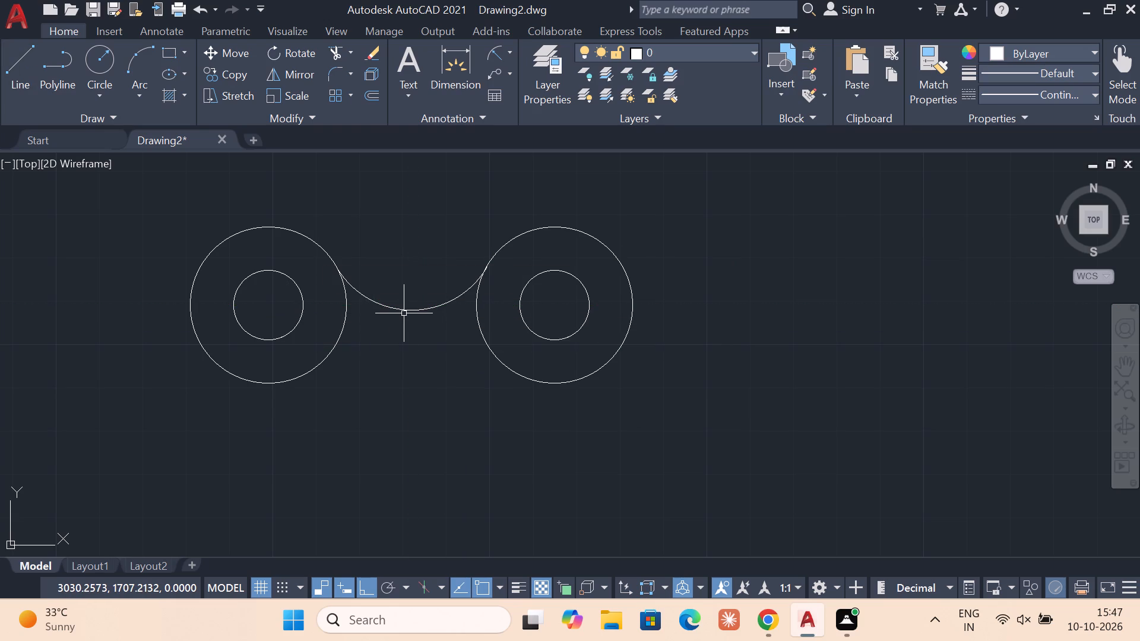
Draw a horizontal line from the left circles' centre to the right circles' centre.
click(8, 71)
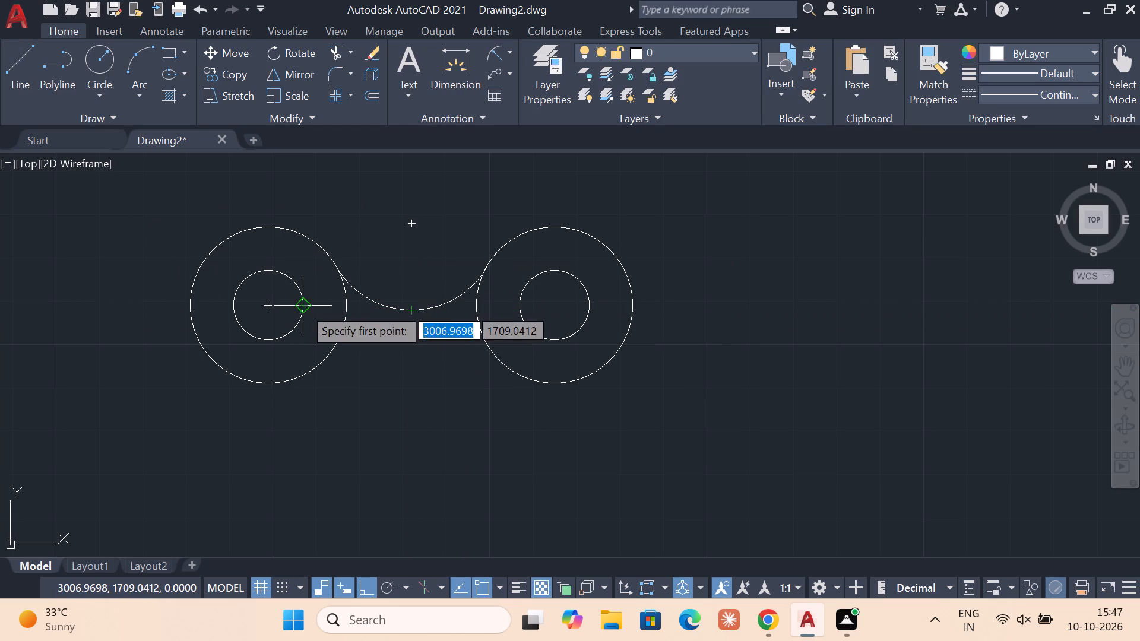
click(270, 307)
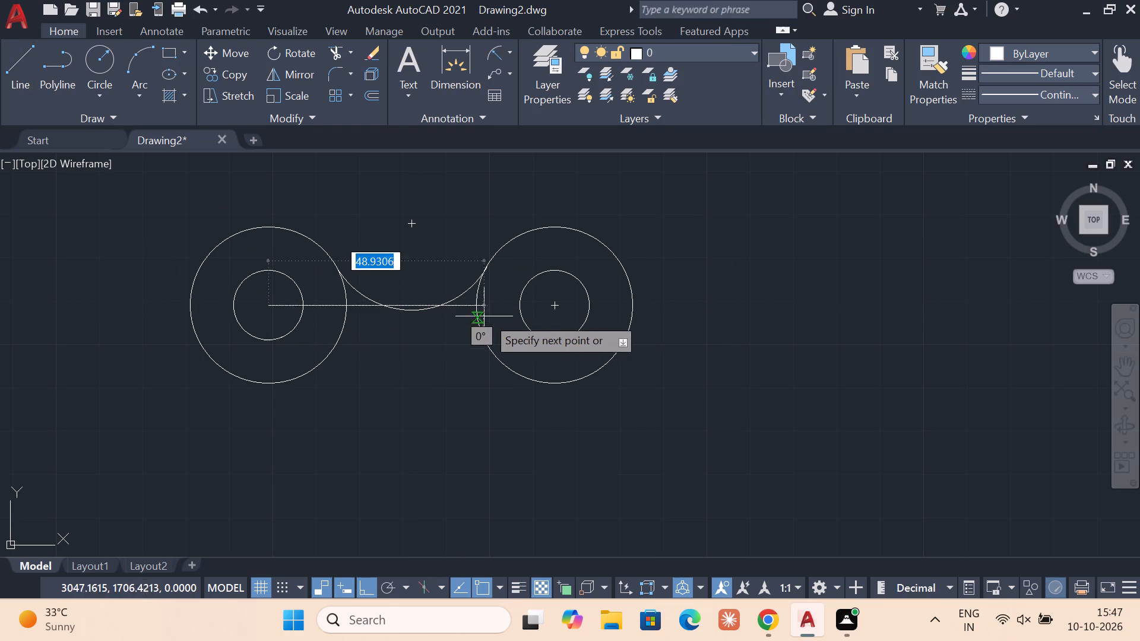
click(555, 306)
key(Escape)
key(Escape)
key(Escape)
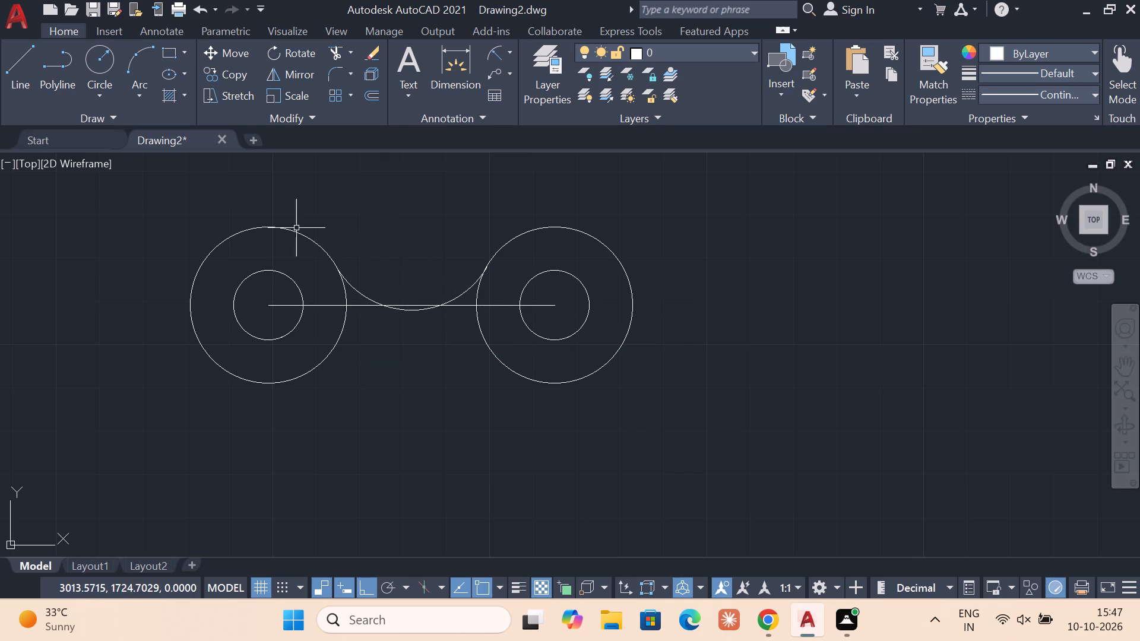
key(Escape)
key(Escape)
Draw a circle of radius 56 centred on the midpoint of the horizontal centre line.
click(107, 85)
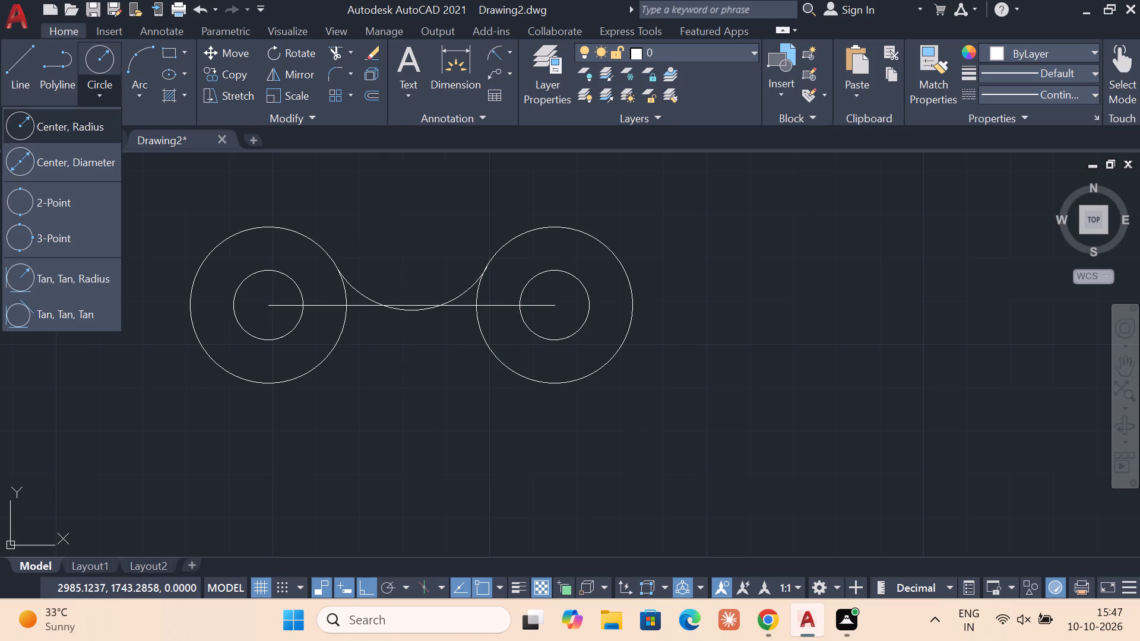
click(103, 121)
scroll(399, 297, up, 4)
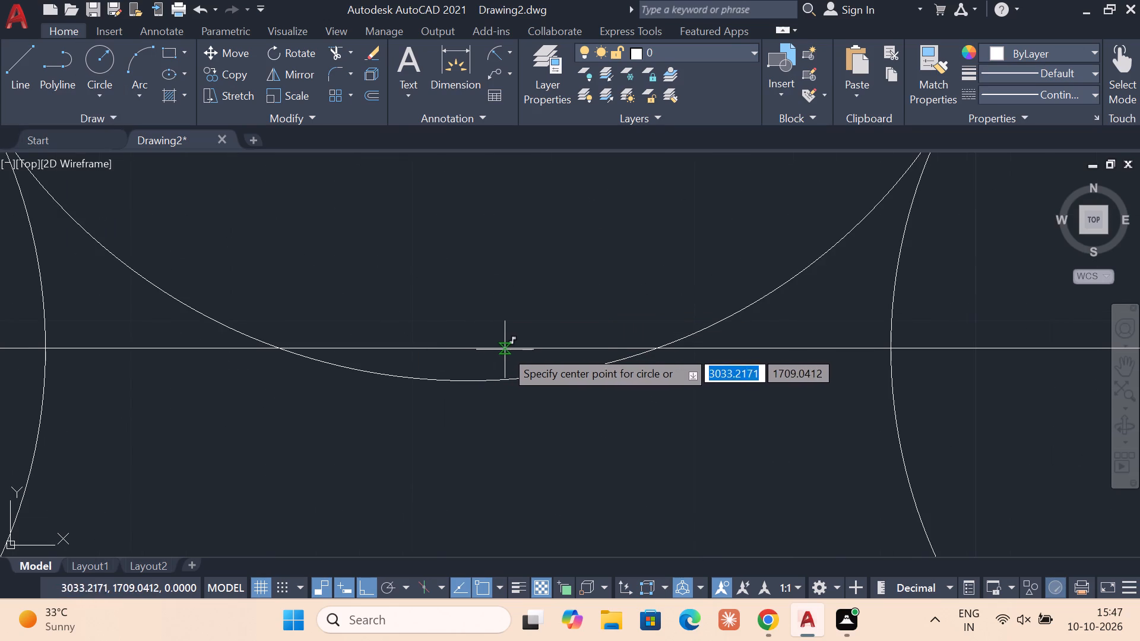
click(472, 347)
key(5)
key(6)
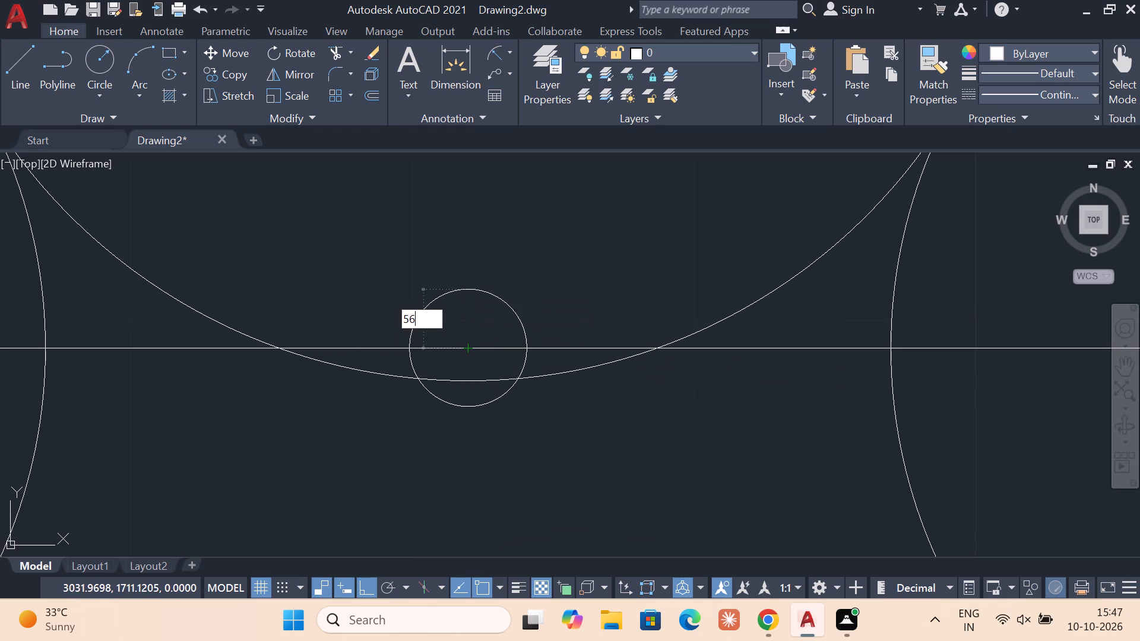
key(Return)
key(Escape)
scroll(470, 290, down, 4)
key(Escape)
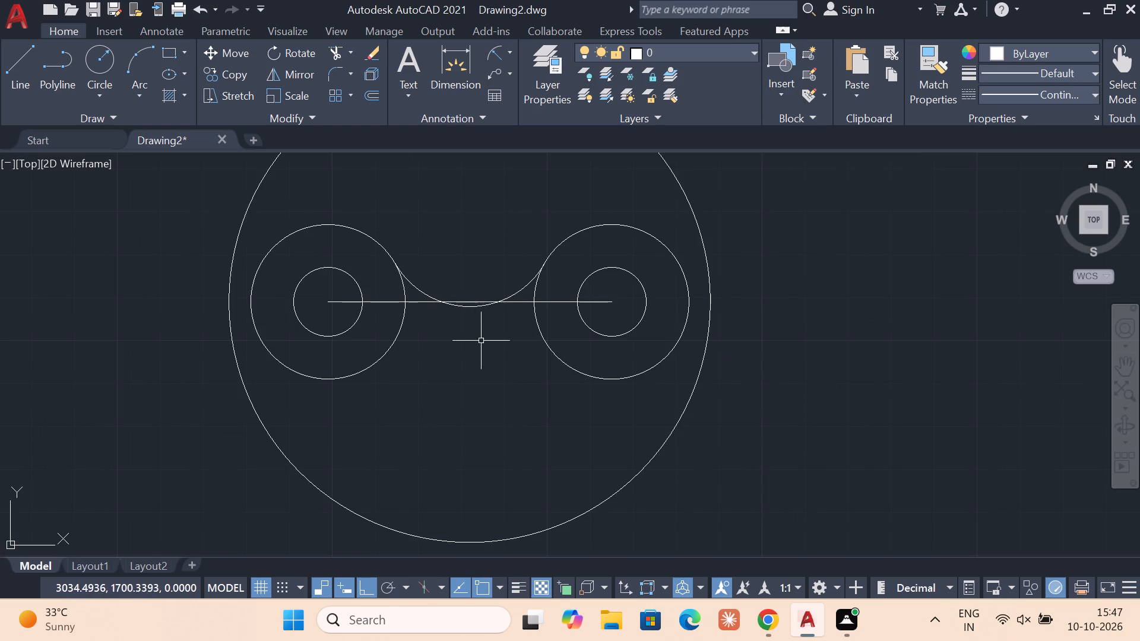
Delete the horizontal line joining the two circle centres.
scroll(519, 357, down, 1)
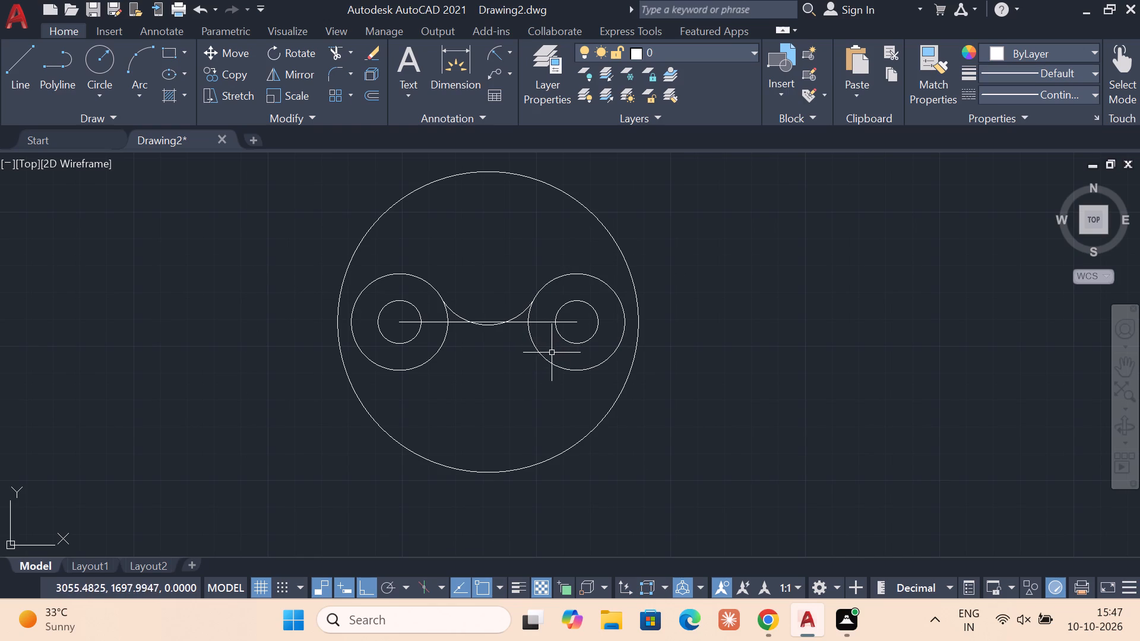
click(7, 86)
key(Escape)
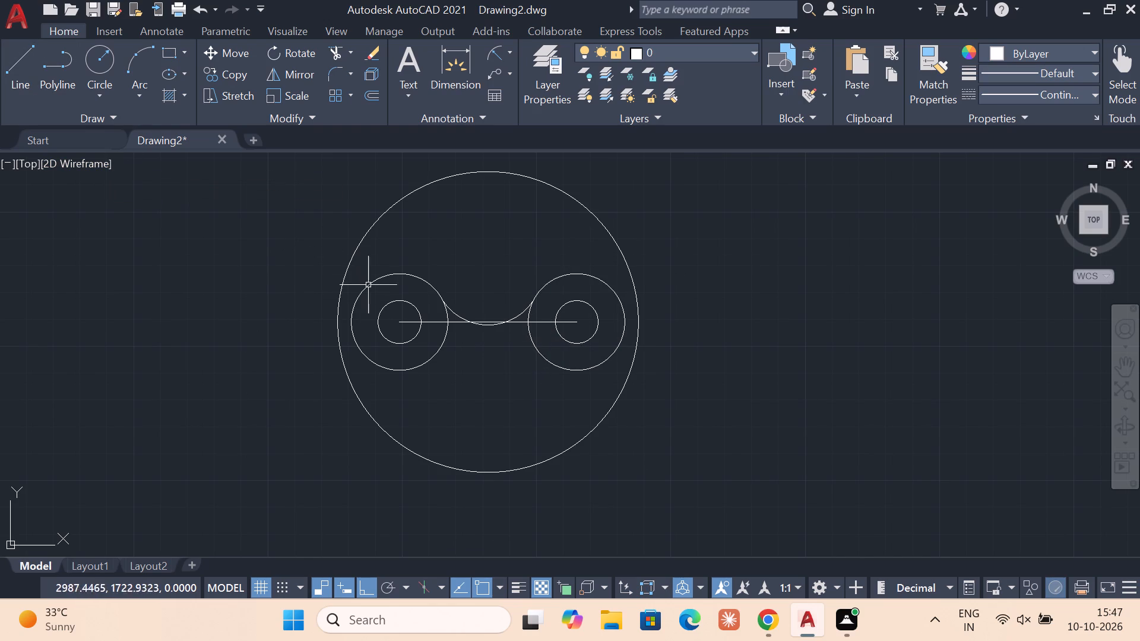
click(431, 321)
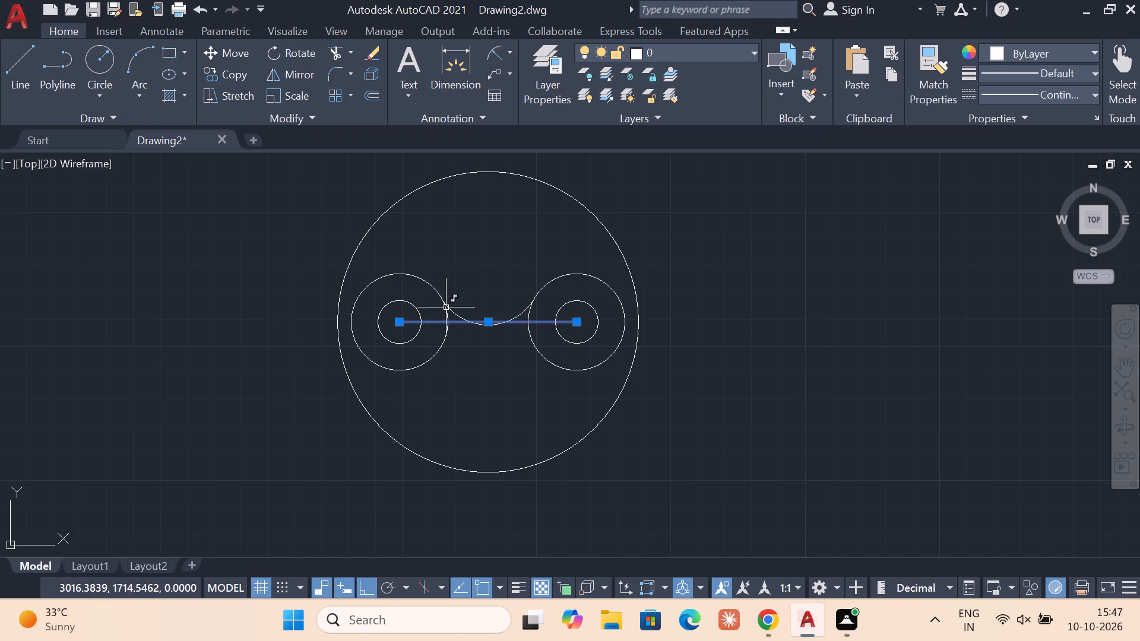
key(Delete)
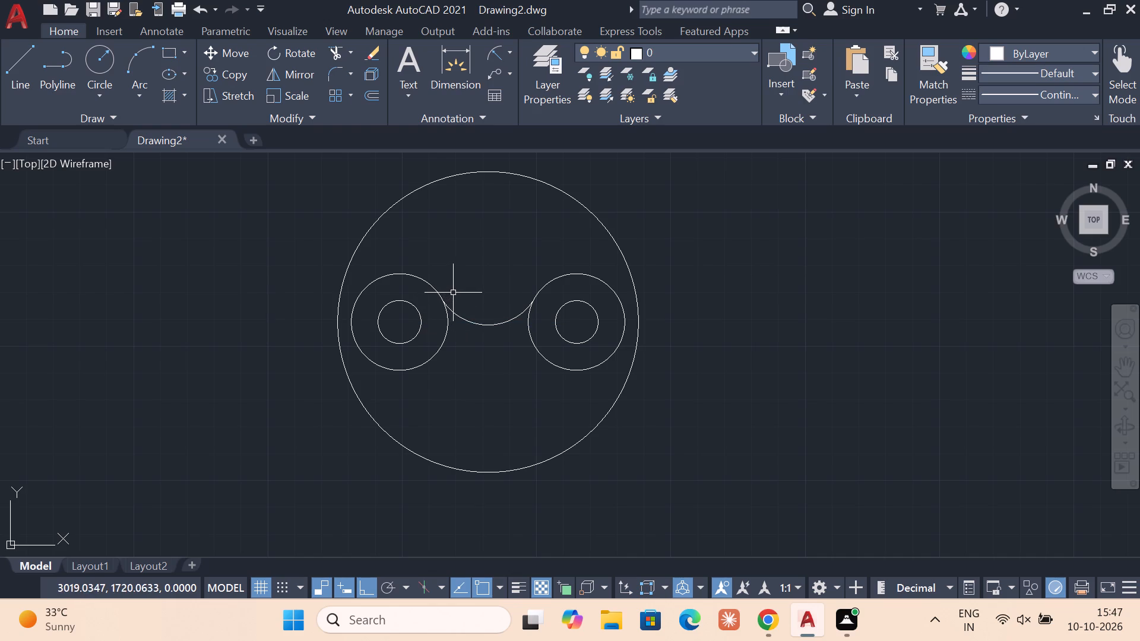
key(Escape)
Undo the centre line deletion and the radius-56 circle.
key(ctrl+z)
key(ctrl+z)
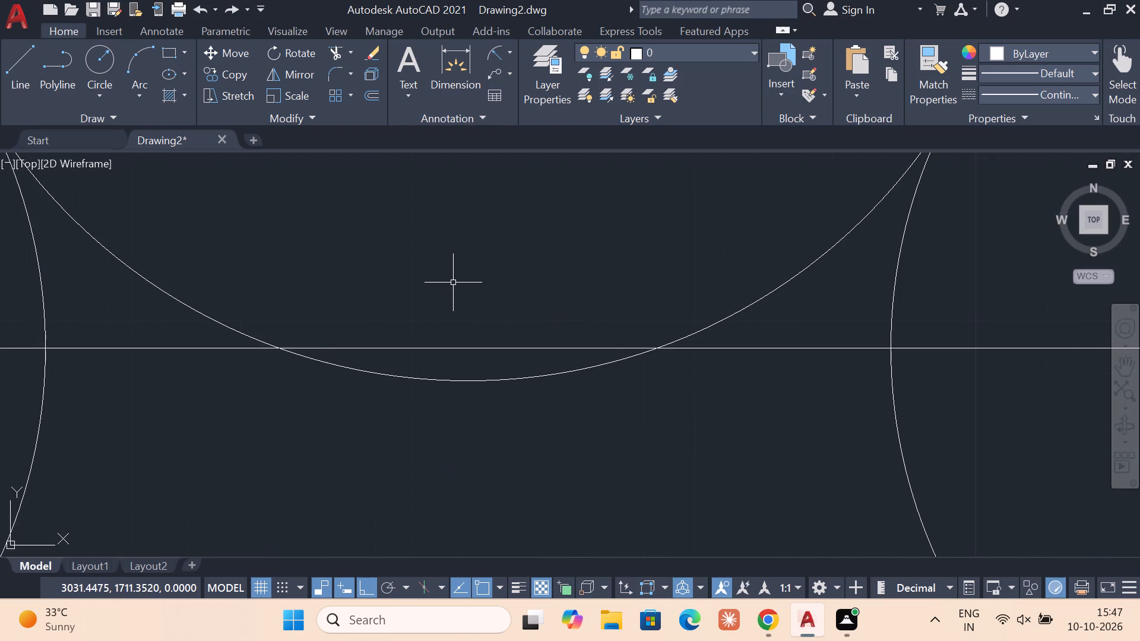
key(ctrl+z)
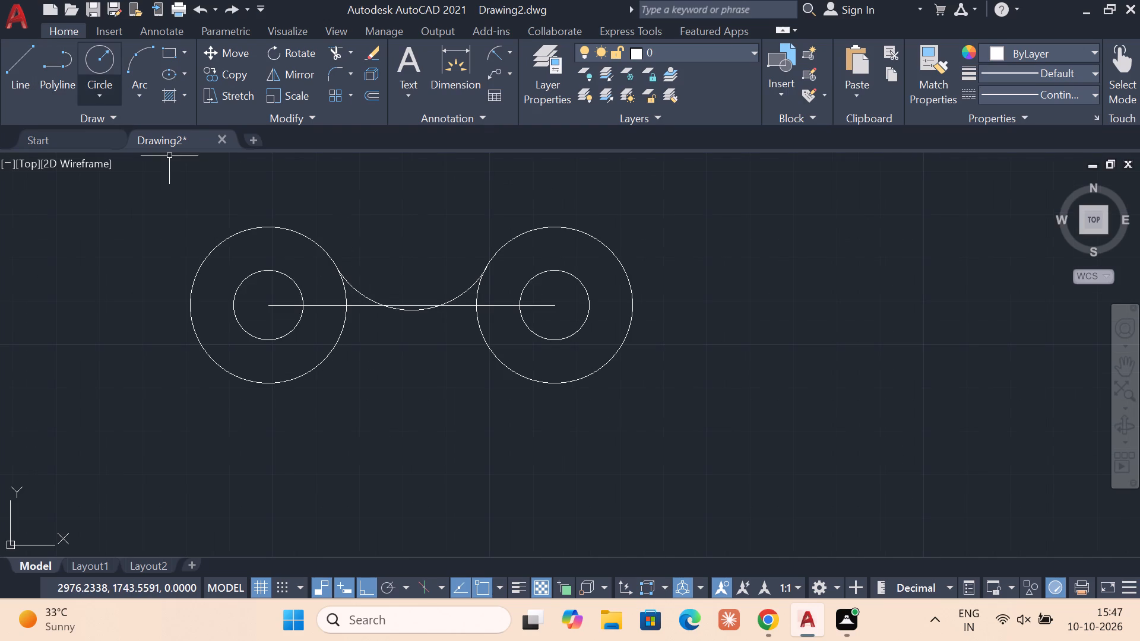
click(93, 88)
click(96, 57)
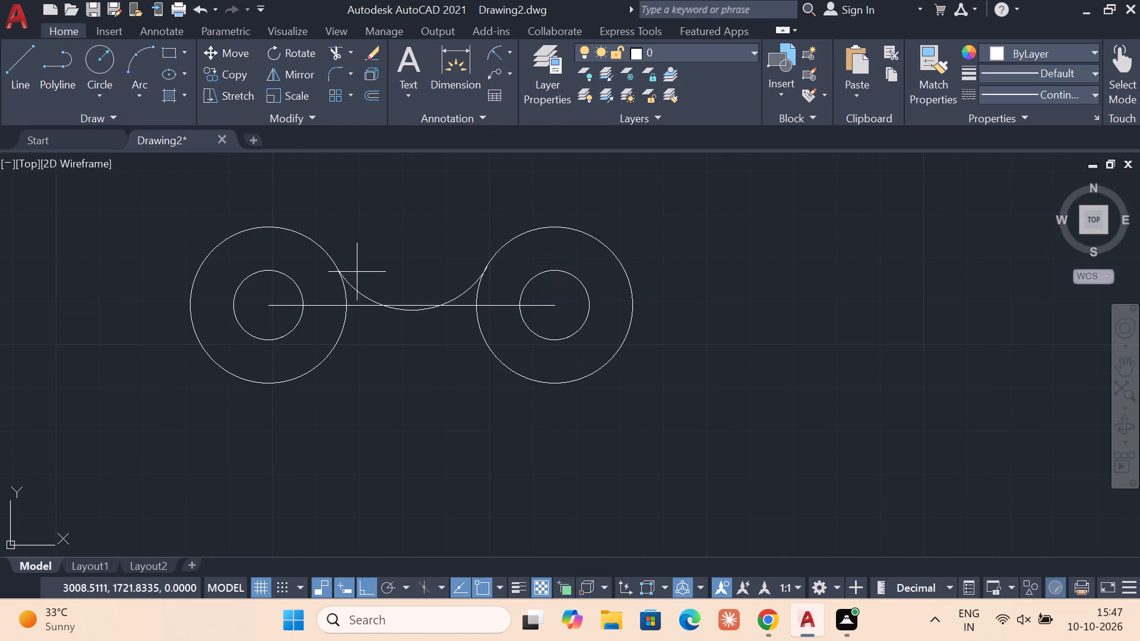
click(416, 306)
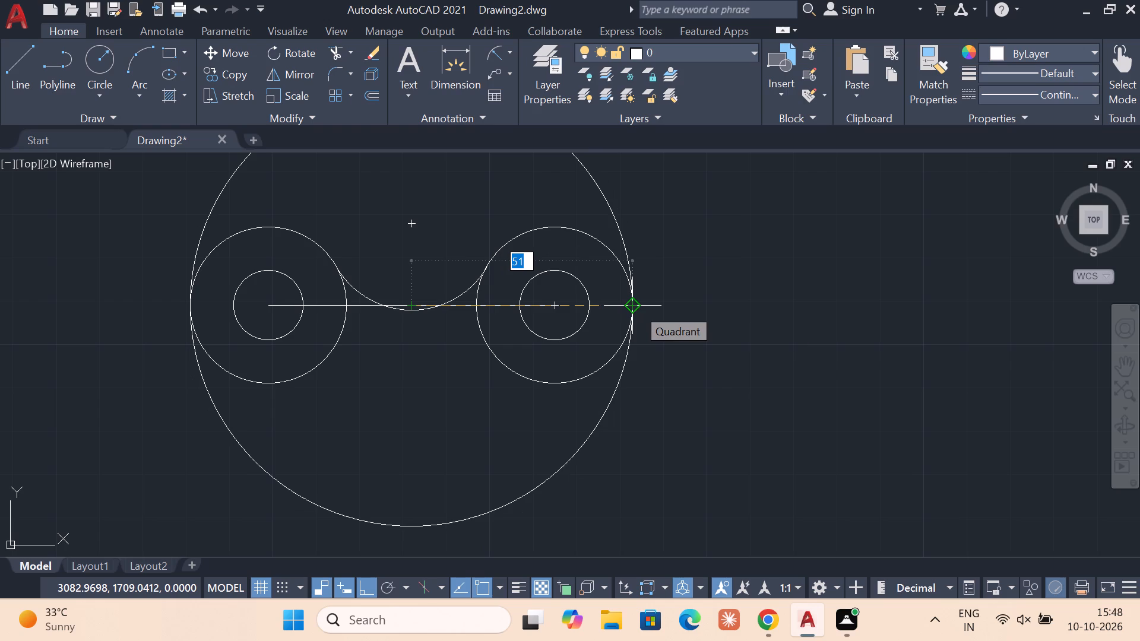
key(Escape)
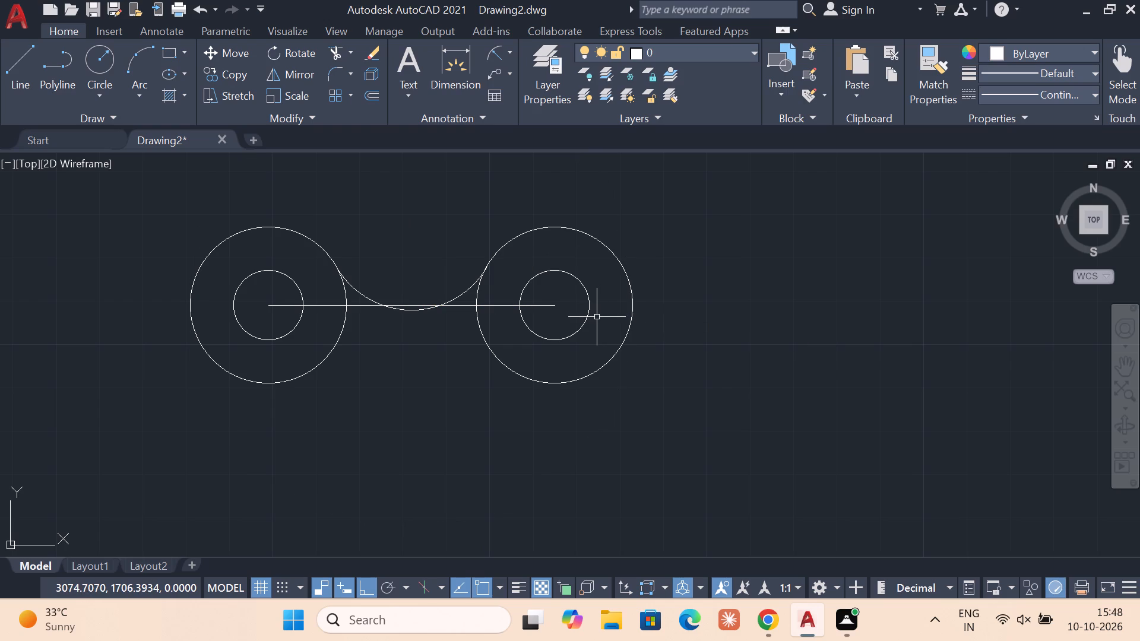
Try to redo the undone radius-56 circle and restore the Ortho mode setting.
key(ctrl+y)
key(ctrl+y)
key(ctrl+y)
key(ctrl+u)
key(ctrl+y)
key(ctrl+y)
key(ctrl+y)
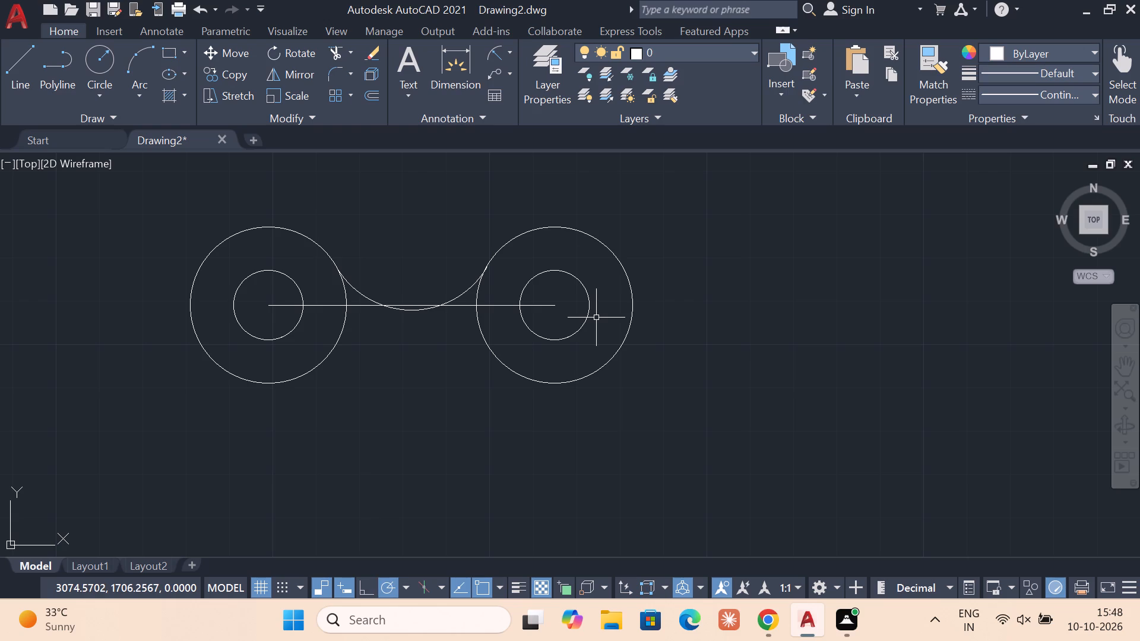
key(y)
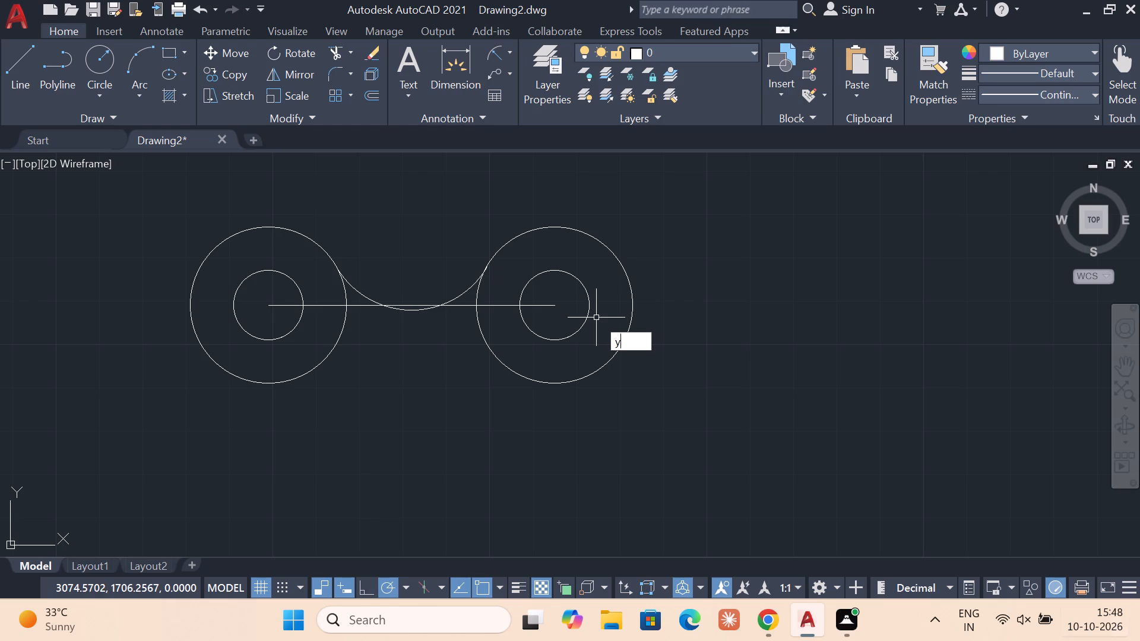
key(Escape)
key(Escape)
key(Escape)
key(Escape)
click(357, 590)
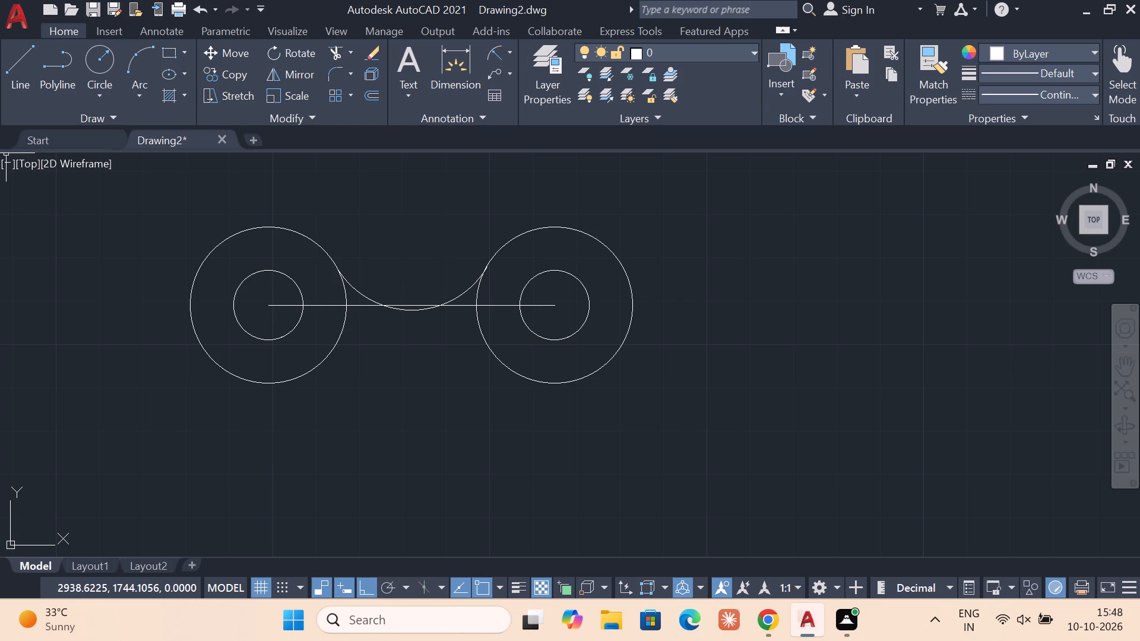
Draw a large circle centred on the fillet arc's midpoint and reaching the leftmost quadrant of the left outer circle.
click(100, 78)
click(87, 120)
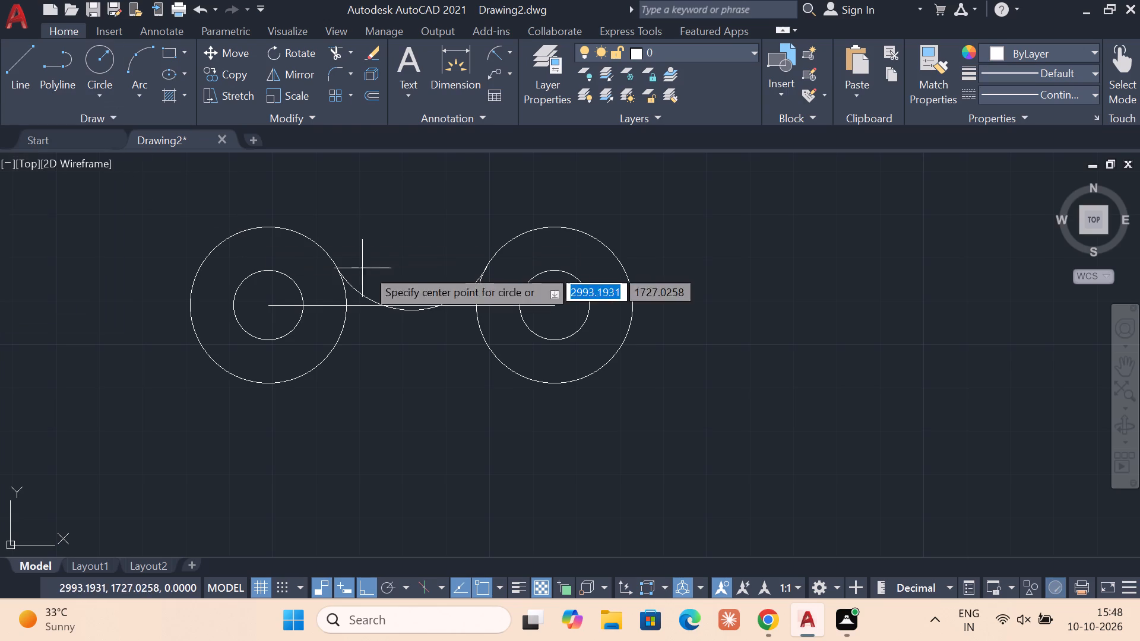
click(410, 313)
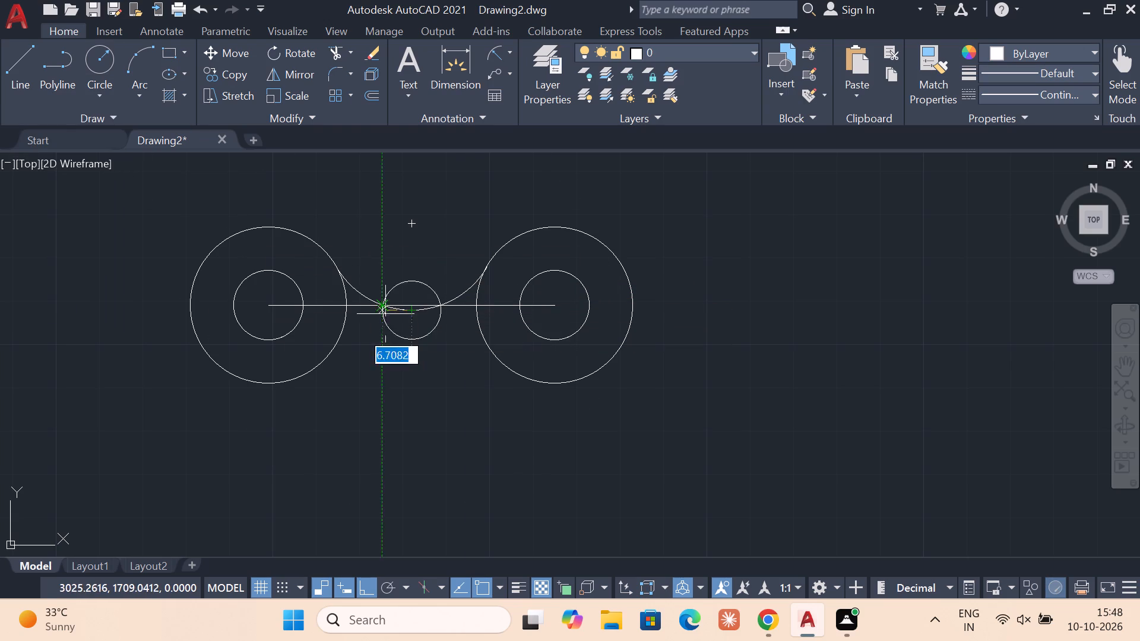
click(192, 303)
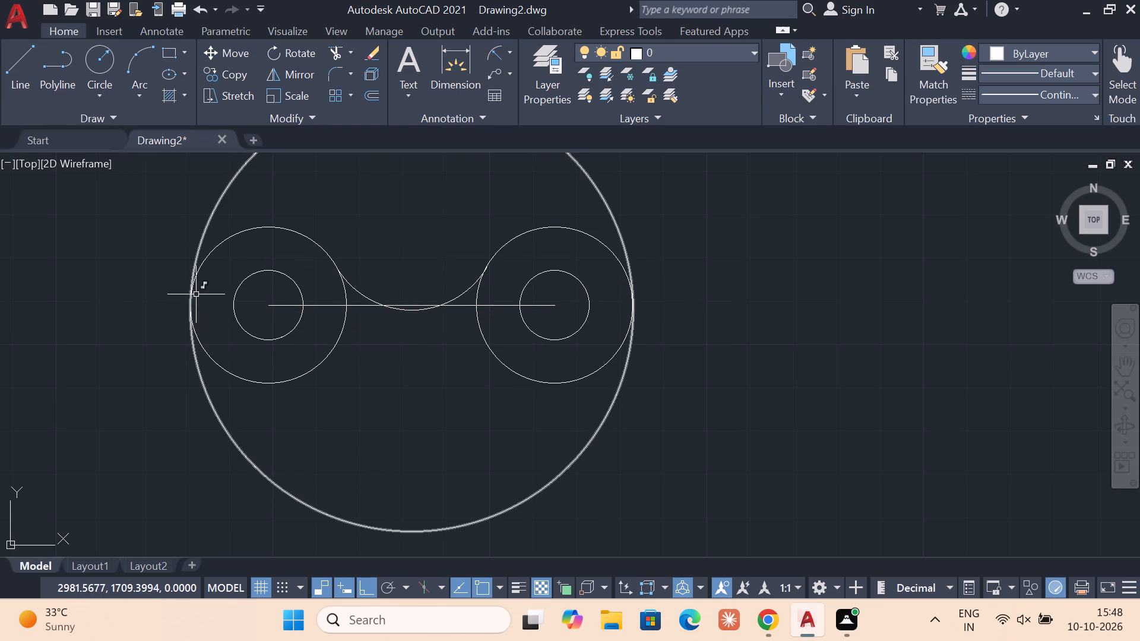
key(Escape)
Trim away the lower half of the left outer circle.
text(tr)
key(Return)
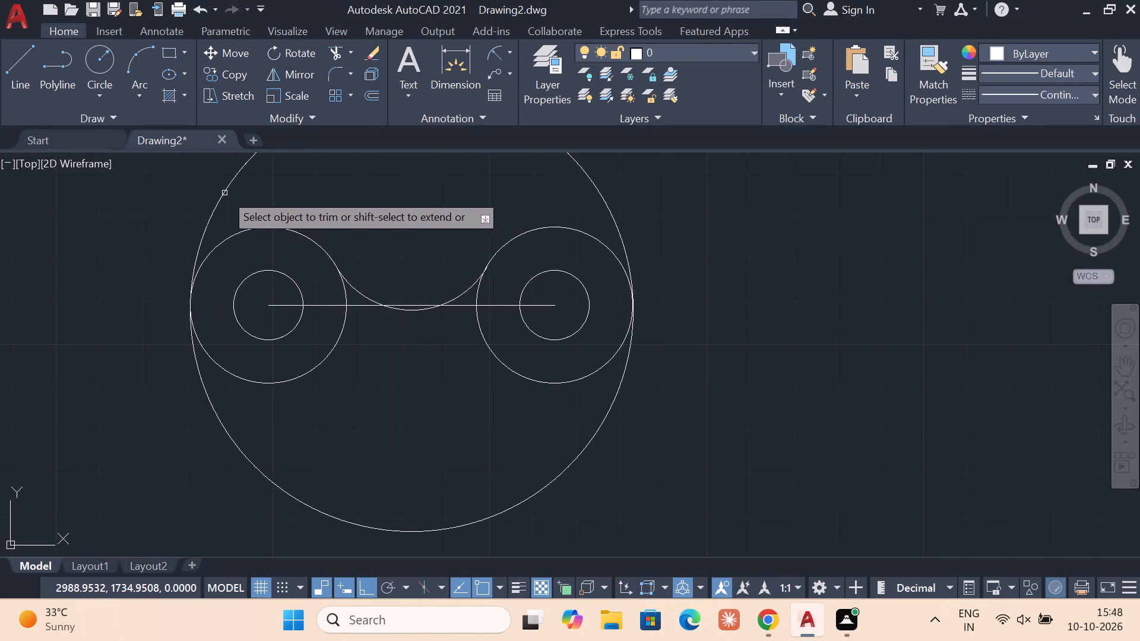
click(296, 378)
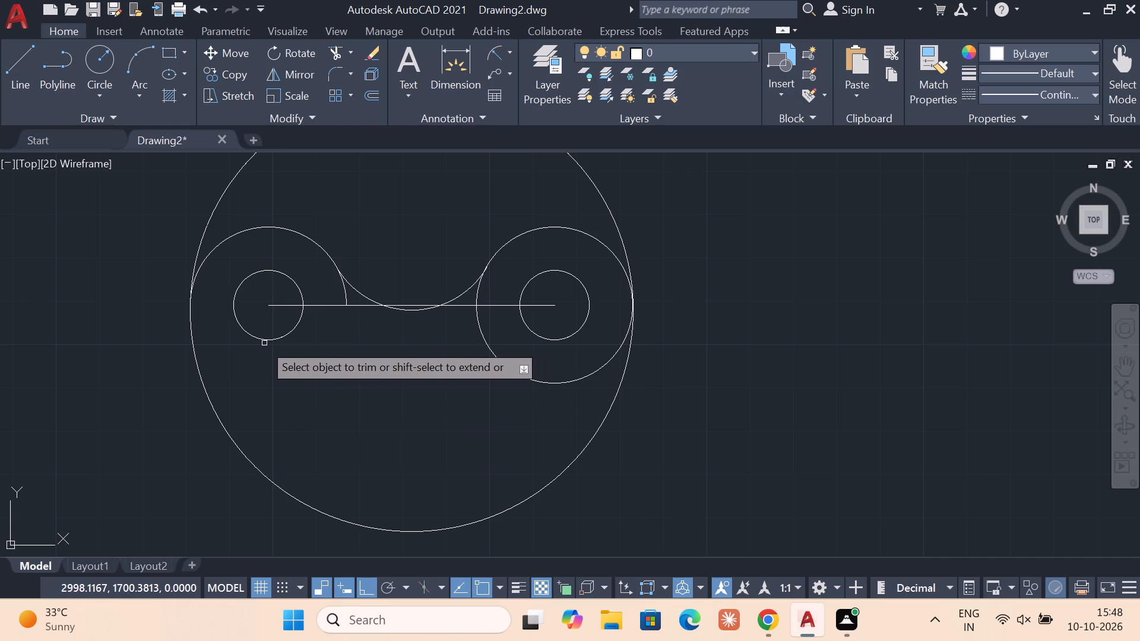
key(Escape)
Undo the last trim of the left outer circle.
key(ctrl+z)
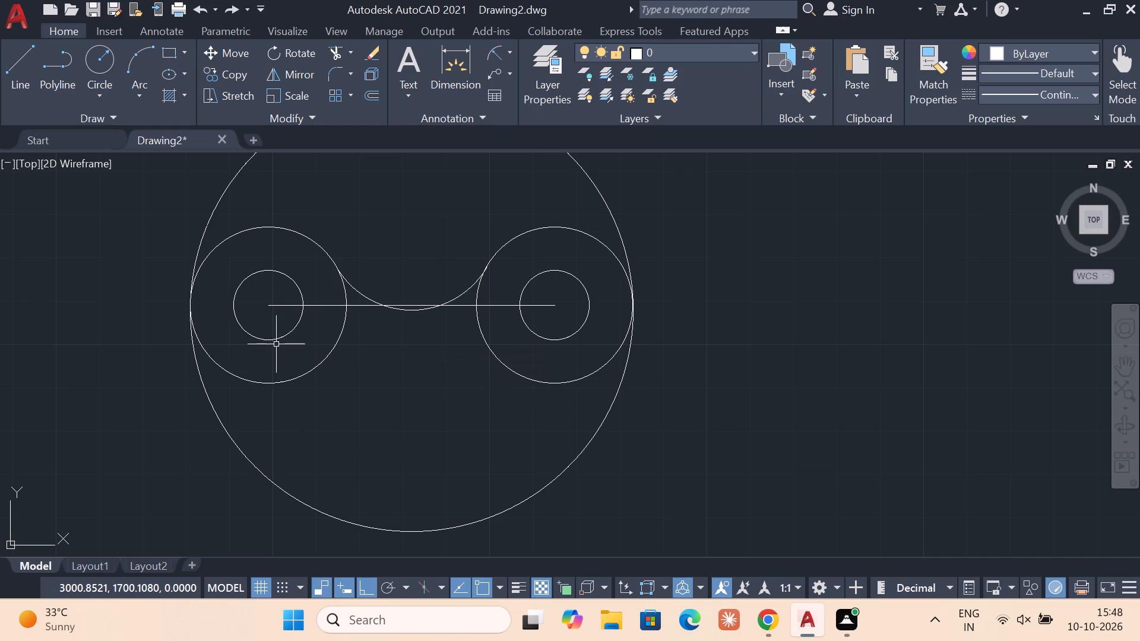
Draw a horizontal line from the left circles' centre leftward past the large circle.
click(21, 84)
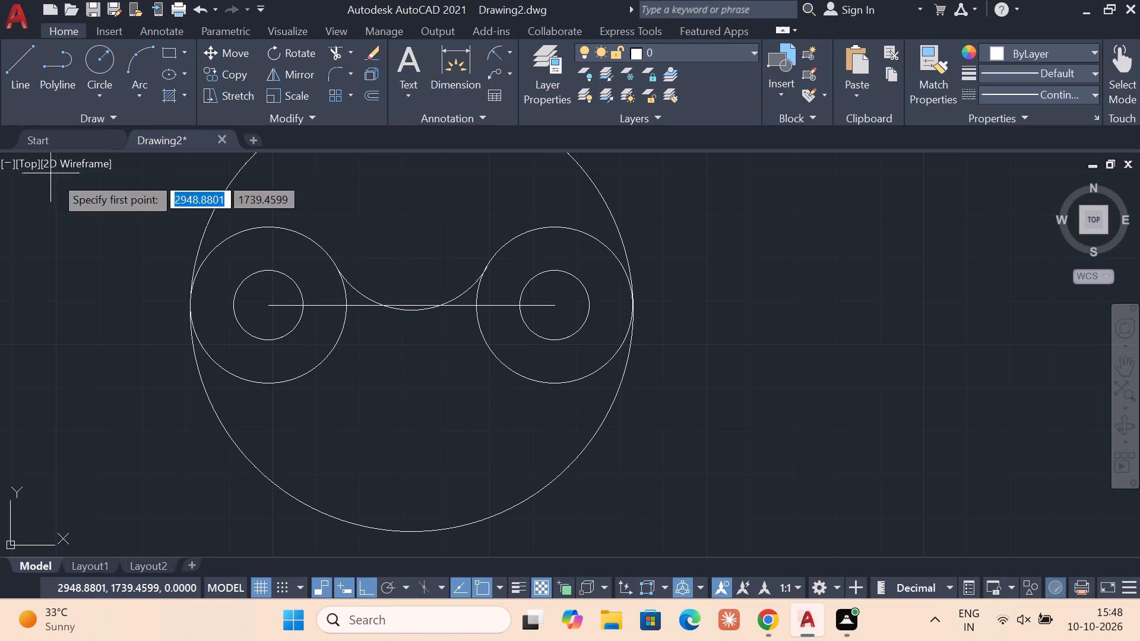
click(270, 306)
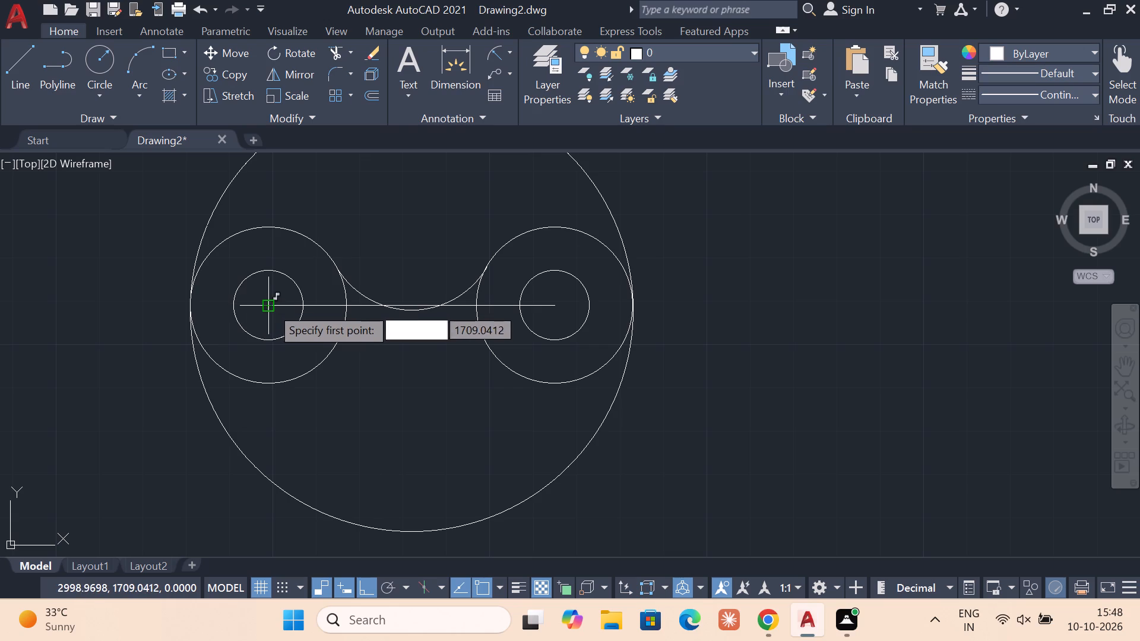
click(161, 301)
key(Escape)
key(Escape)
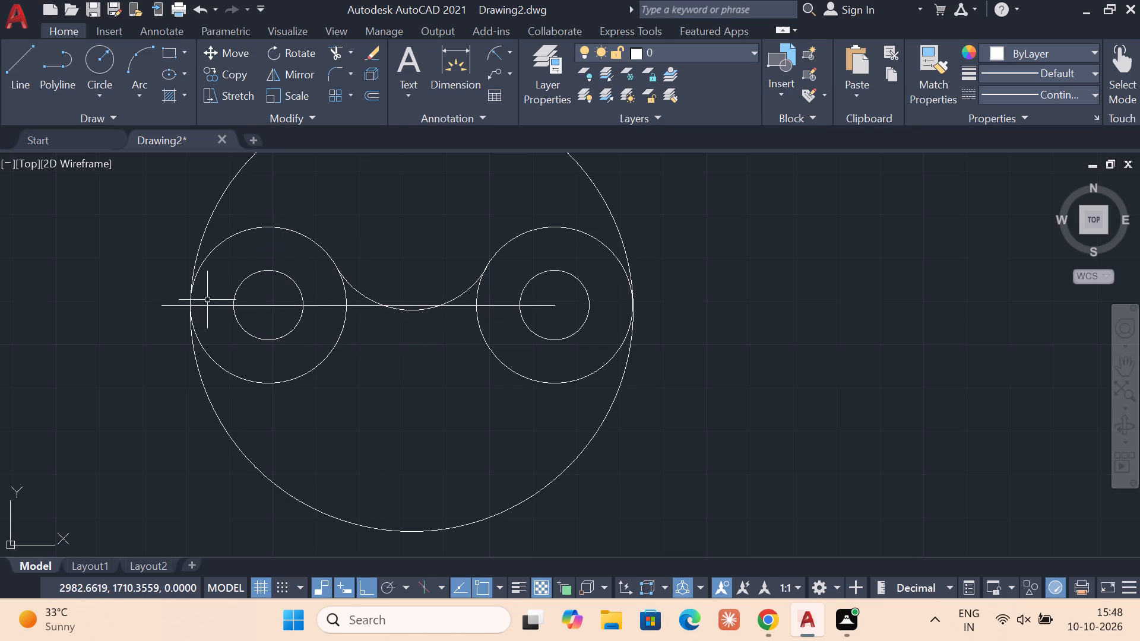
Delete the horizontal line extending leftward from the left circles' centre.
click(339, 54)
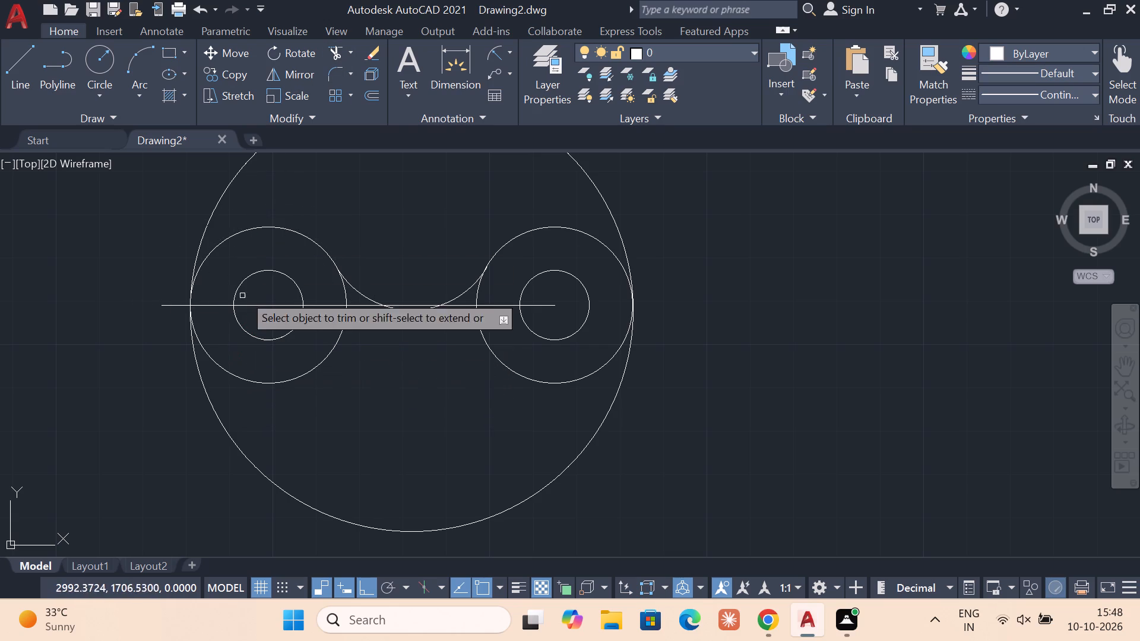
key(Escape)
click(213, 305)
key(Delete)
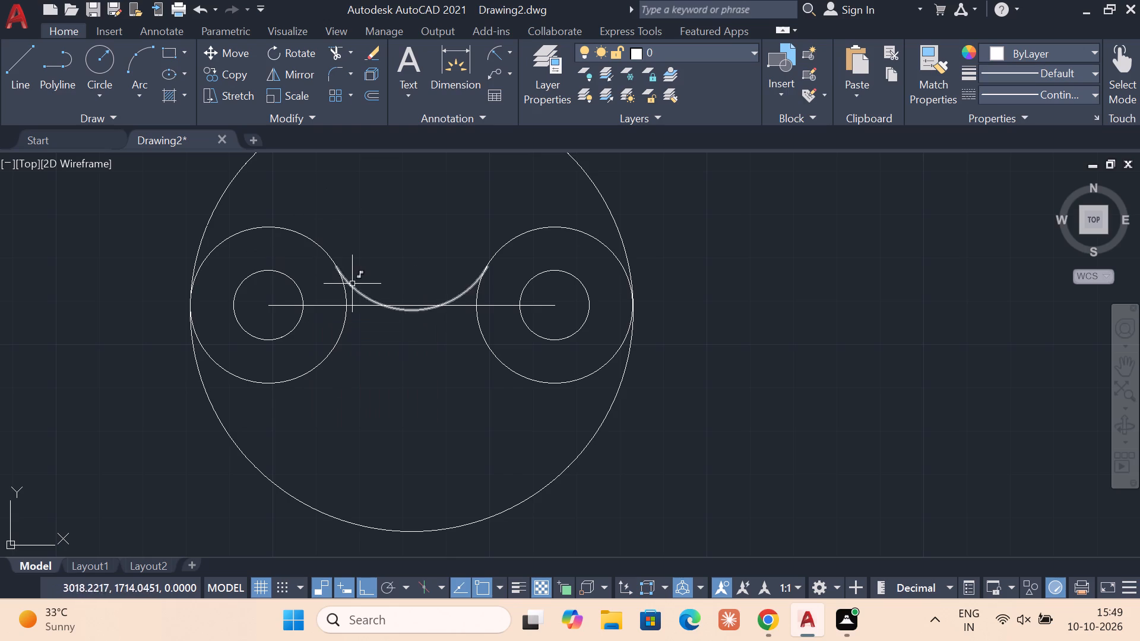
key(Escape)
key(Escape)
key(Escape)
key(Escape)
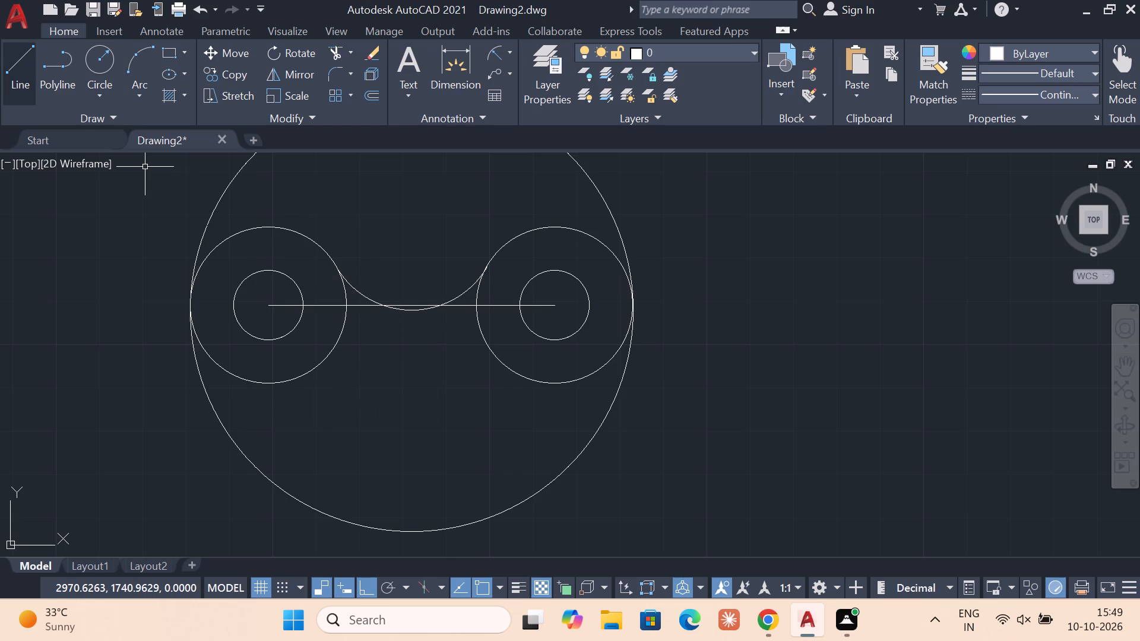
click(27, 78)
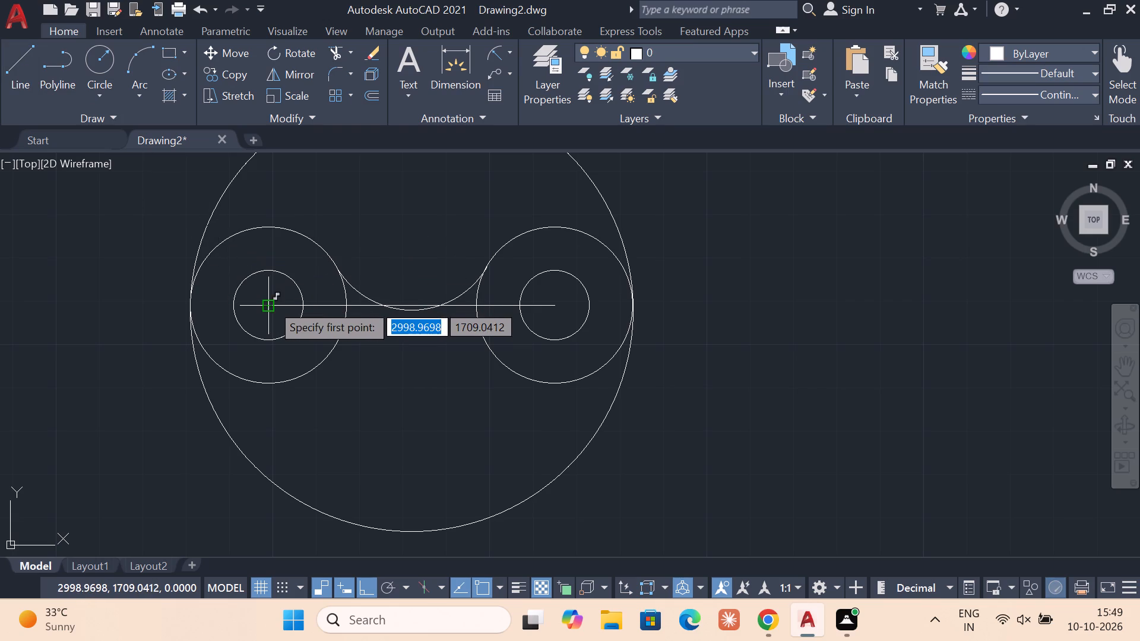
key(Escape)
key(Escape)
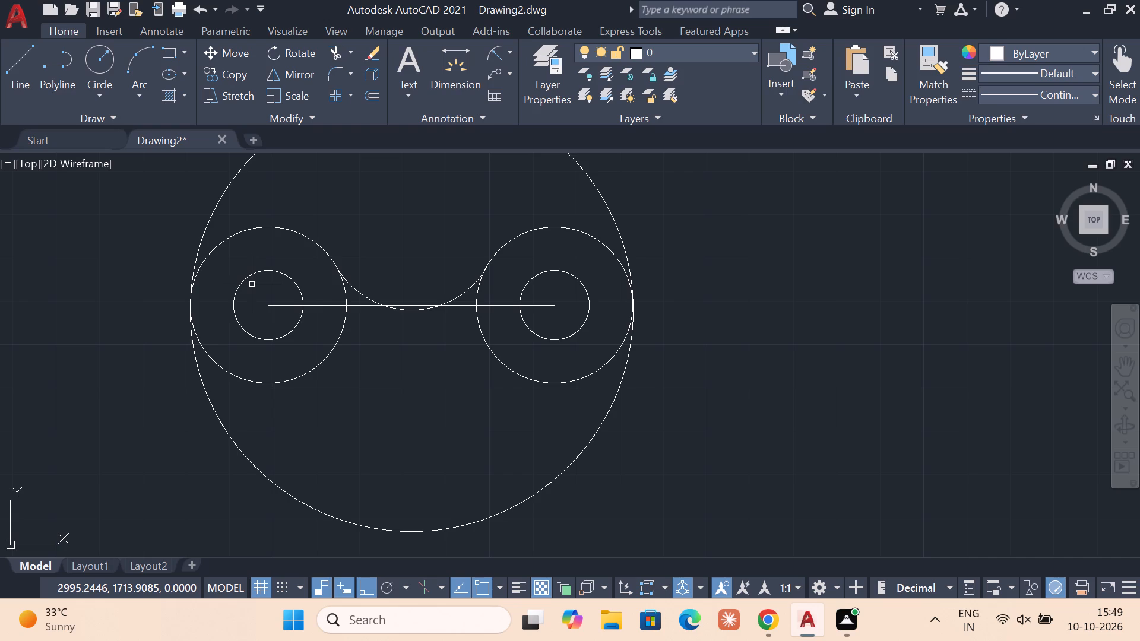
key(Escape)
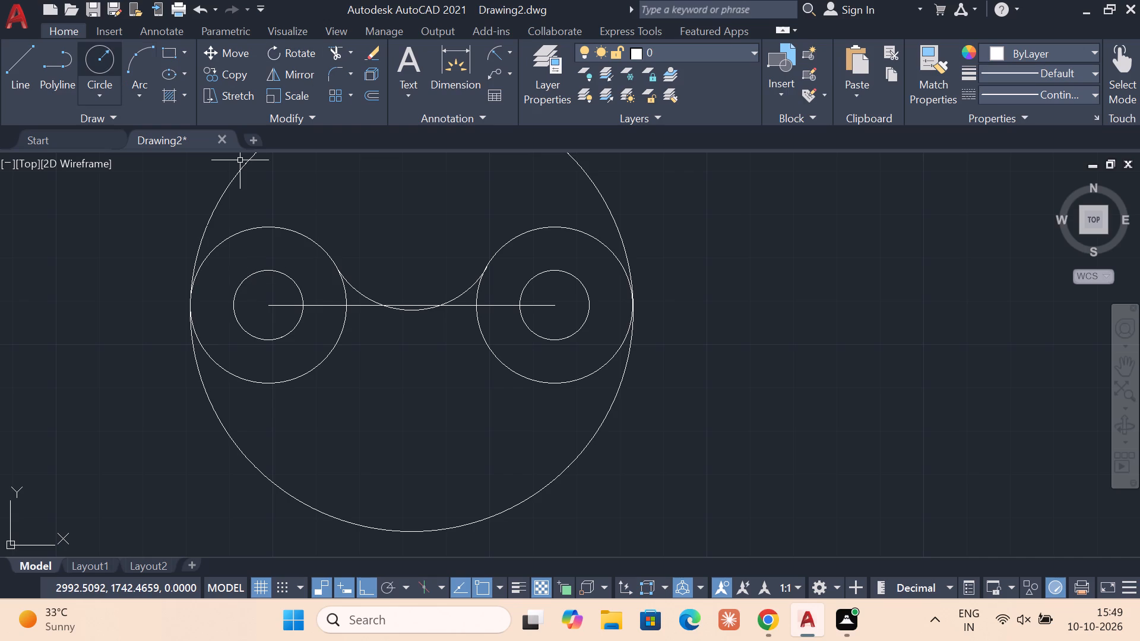
Draw a circle of radius 56 centred on the centre of the concave fillet arc between the lobes.
click(94, 54)
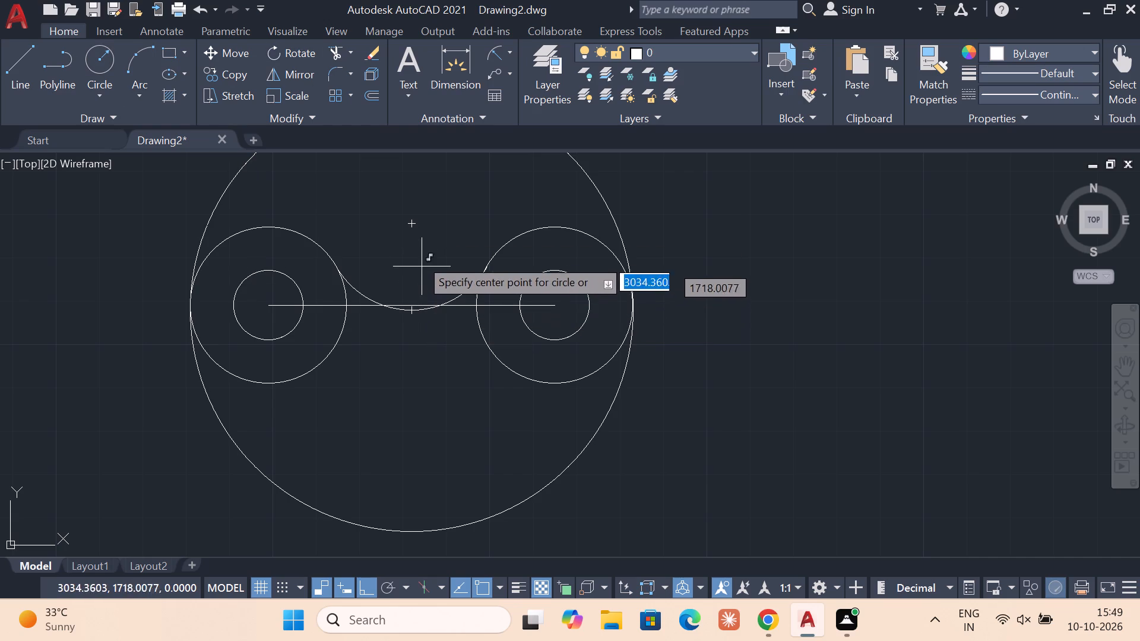
click(411, 227)
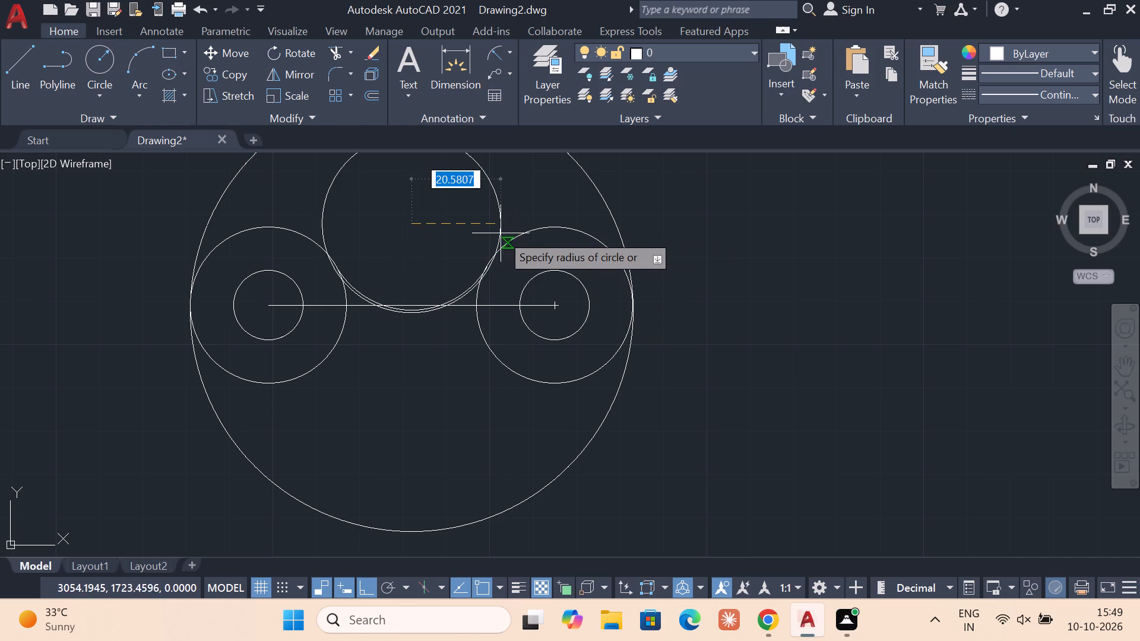
key(5)
key(6)
key(Return)
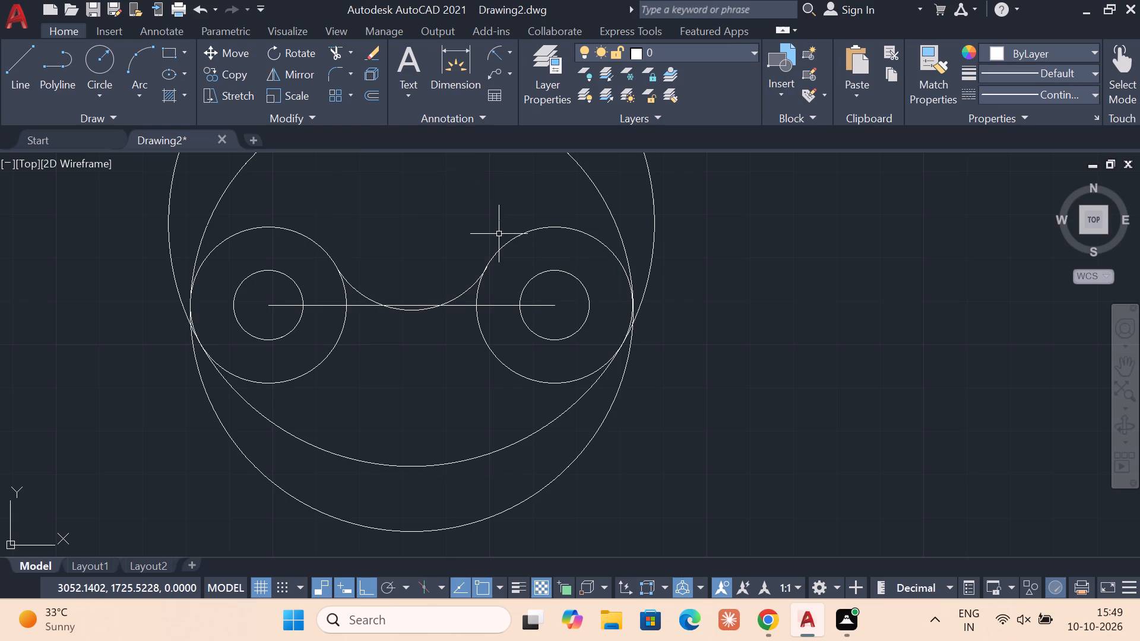
Delete the earlier, smaller enclosing circle around the two end circles.
middle_drag(488, 244, 461, 304)
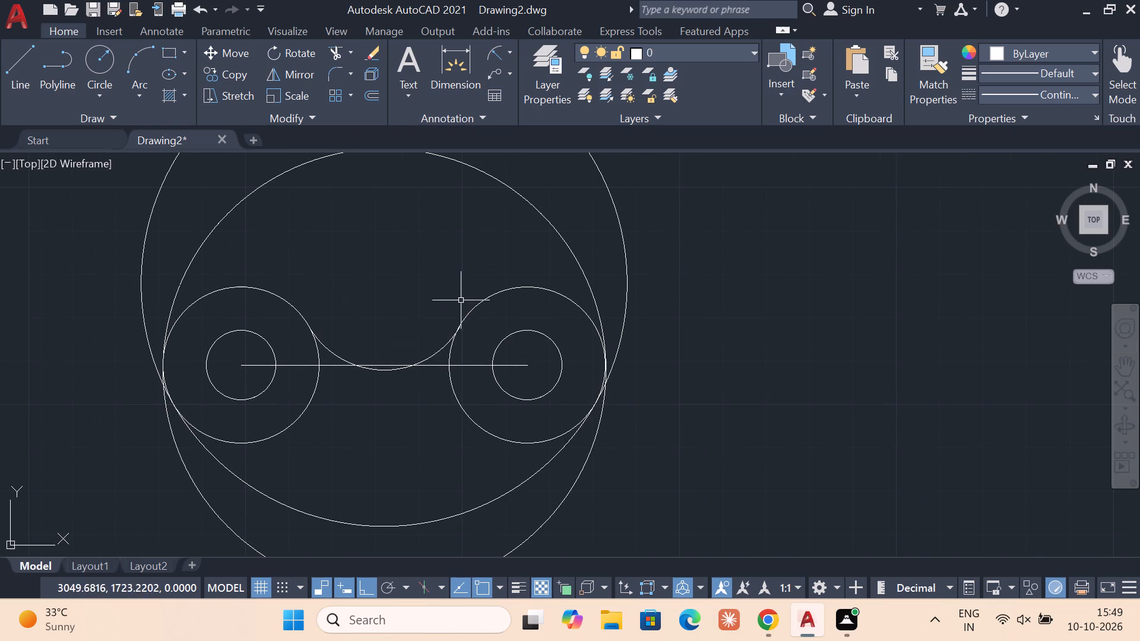
click(251, 195)
key(Delete)
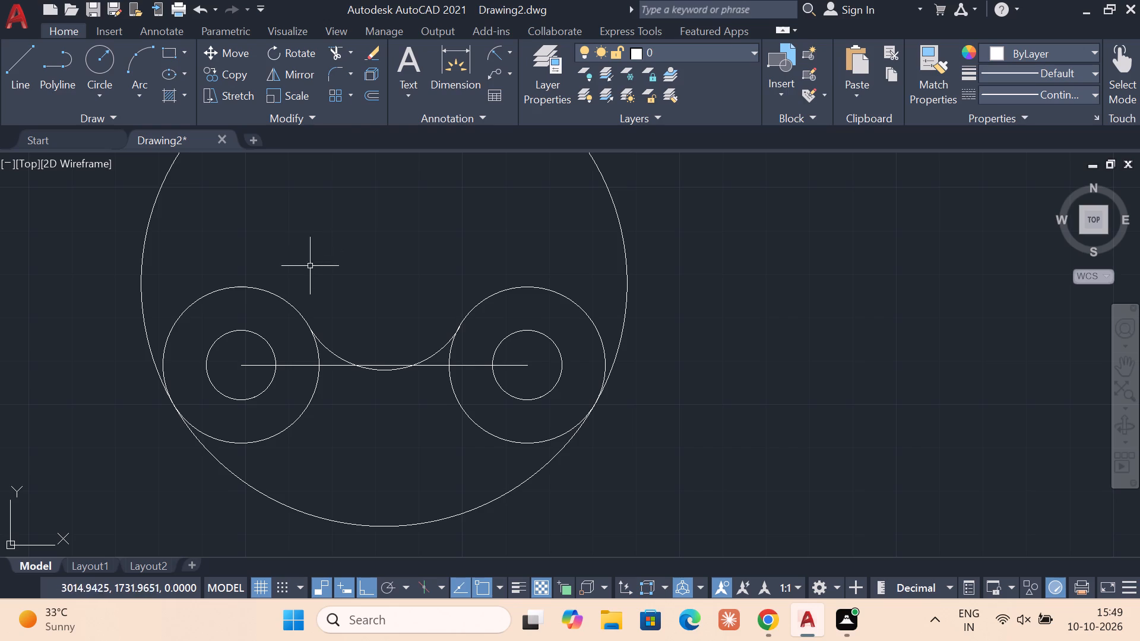
Trim away the upper part of the radius-56 circle and the lower inner parts of both outer end circles.
click(335, 58)
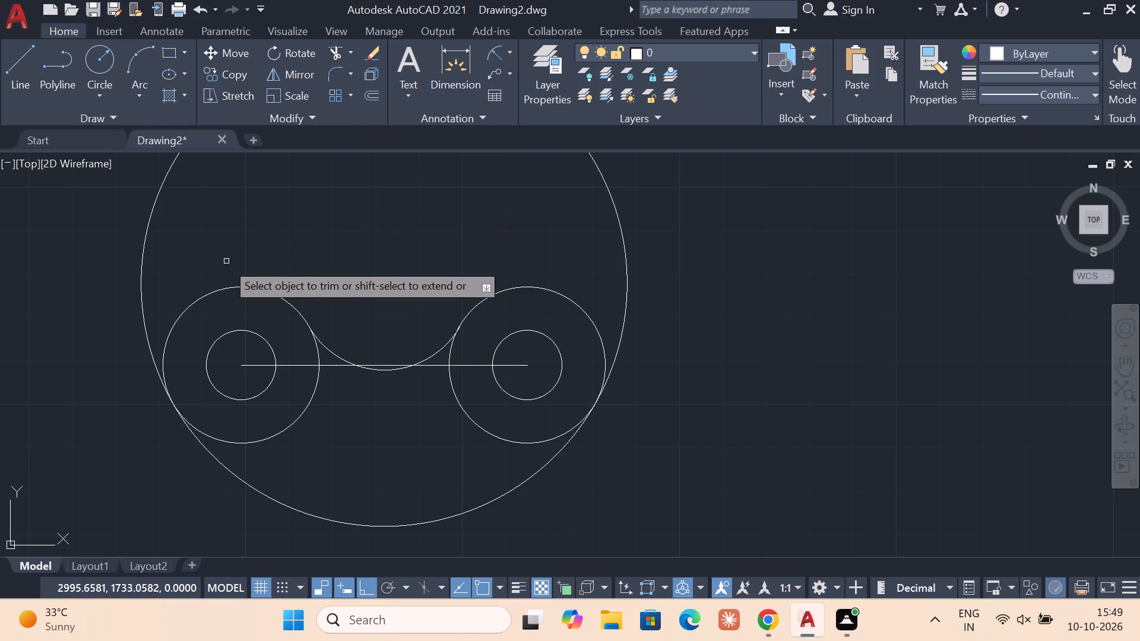
click(142, 259)
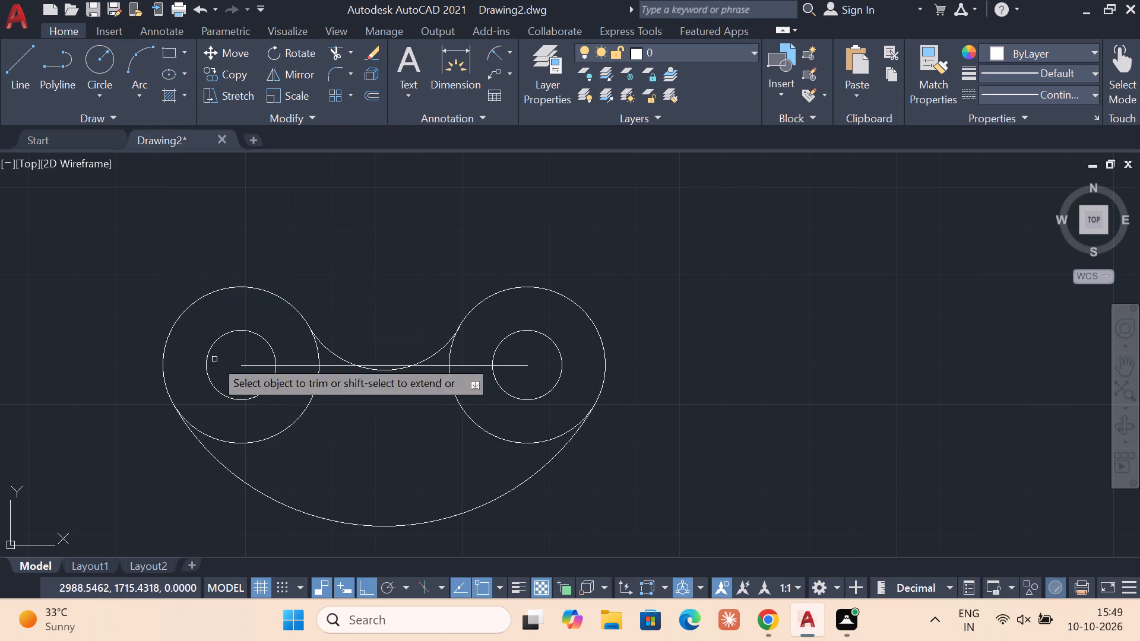
click(285, 428)
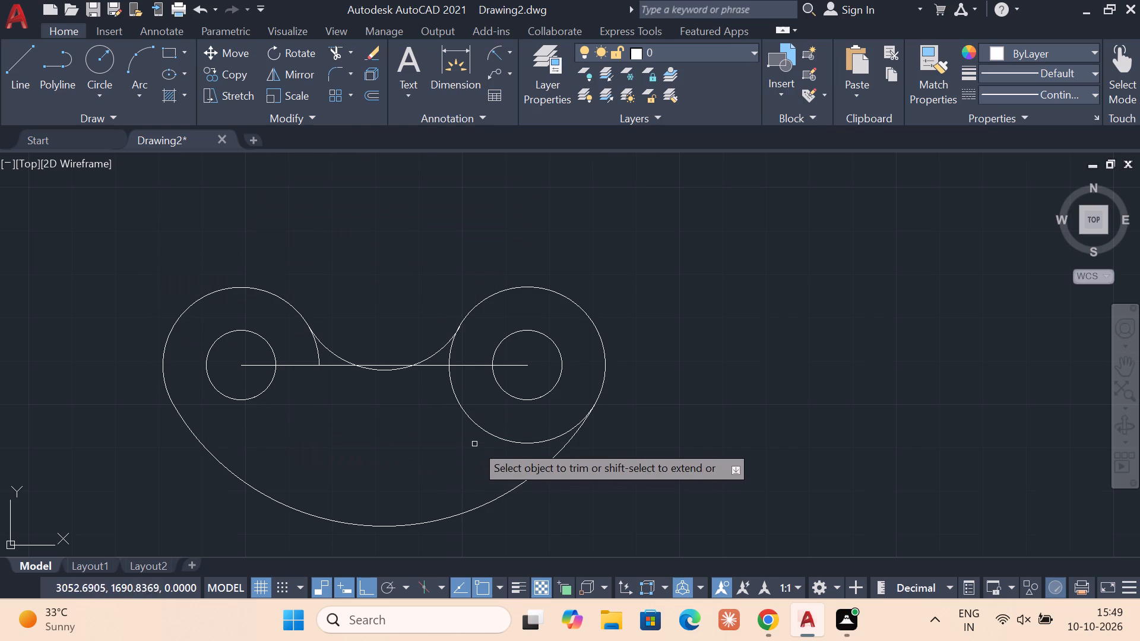
click(490, 433)
Trim the centre line out of both inner circles and the areas on either side of the concave fillet arc.
click(512, 363)
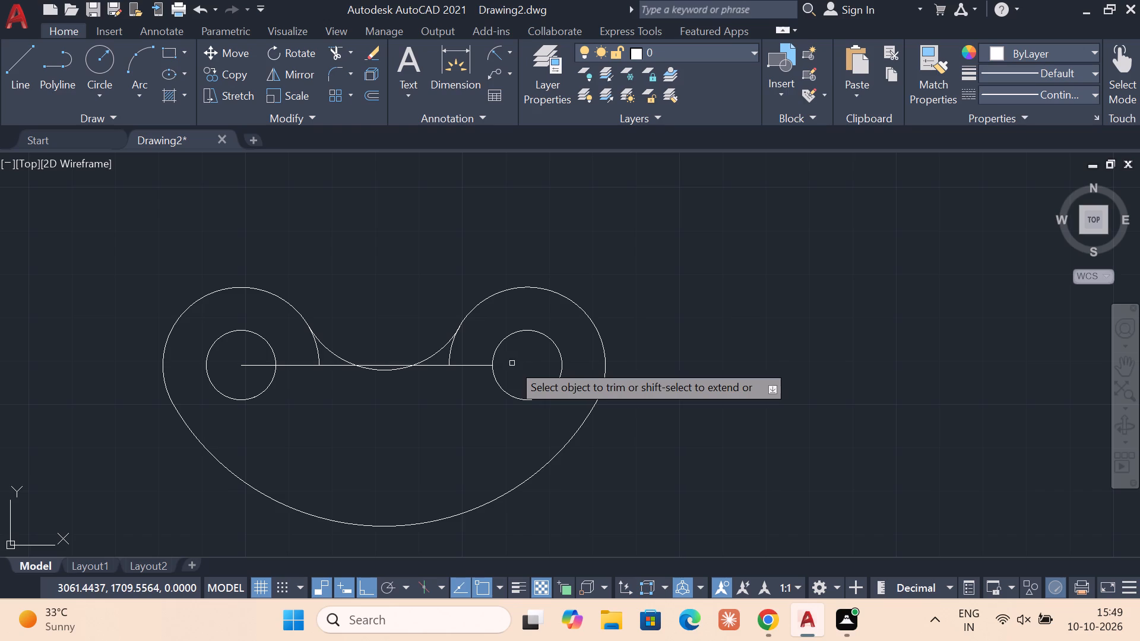
click(474, 364)
click(436, 368)
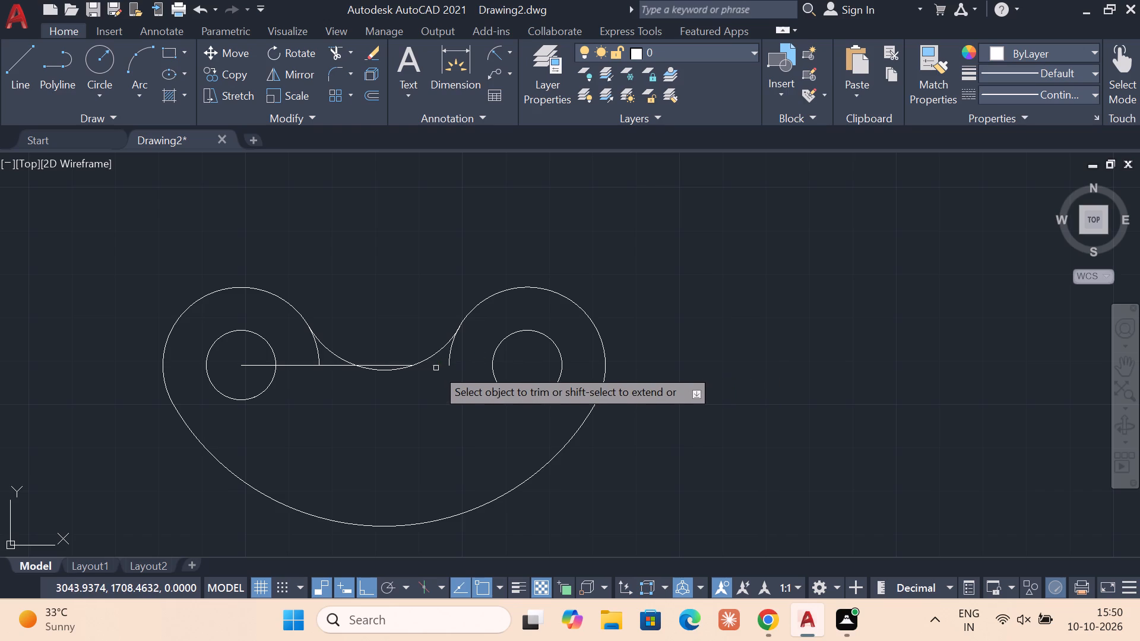
click(334, 368)
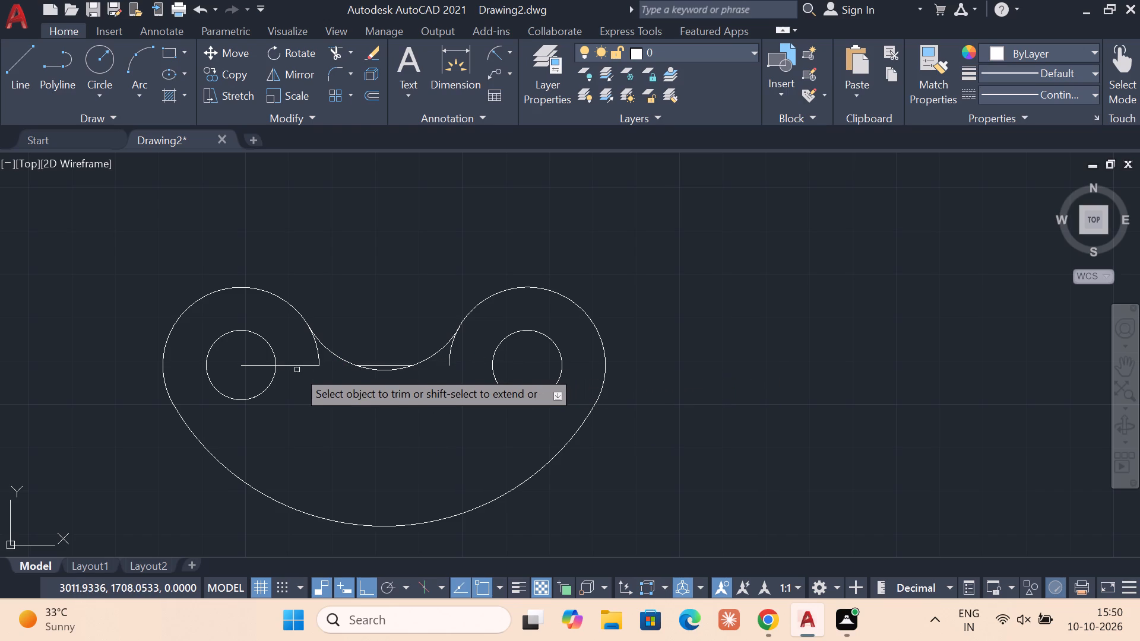
click(300, 367)
click(256, 367)
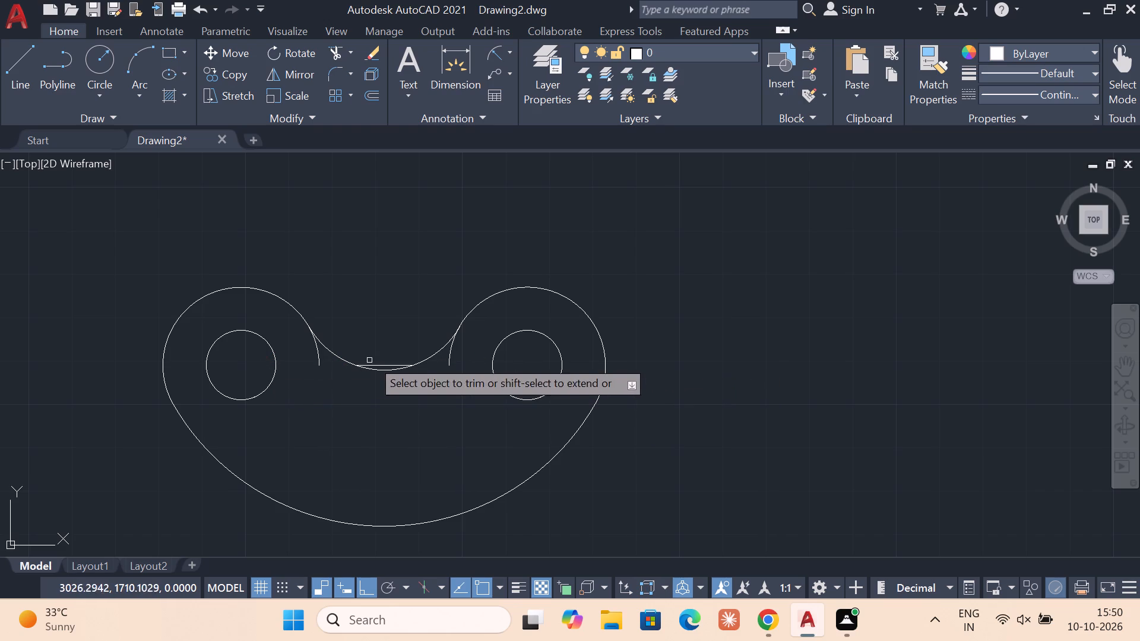
key(Escape)
Trim off the leftover inner arc stubs of both outer circles and the remaining centre-line segment above the concave arc.
click(336, 60)
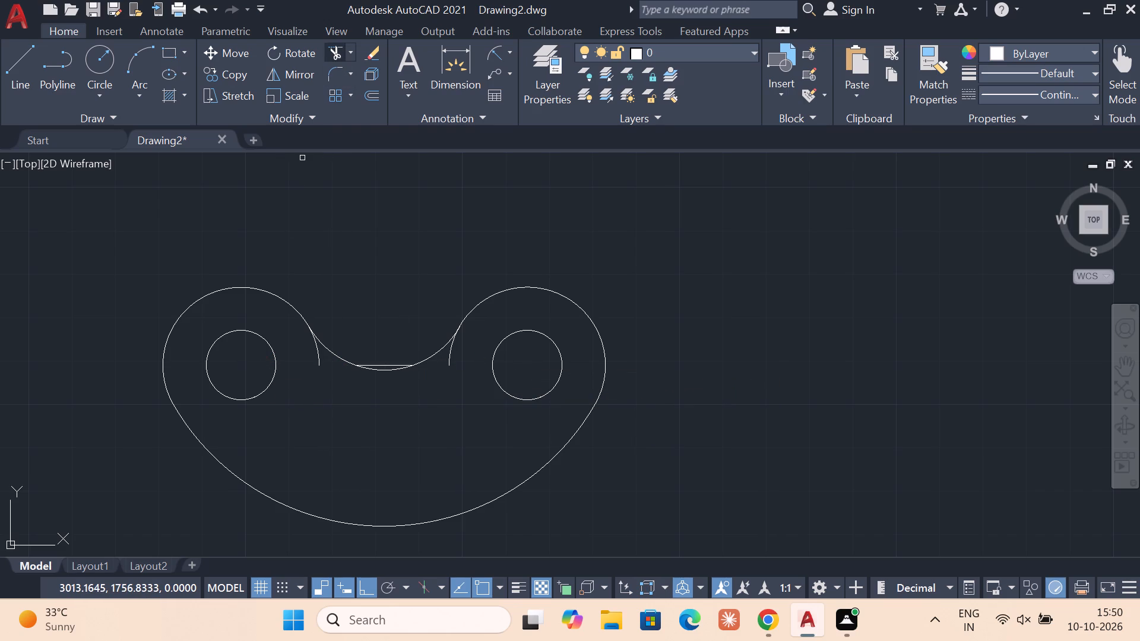
scroll(400, 348, up, 1)
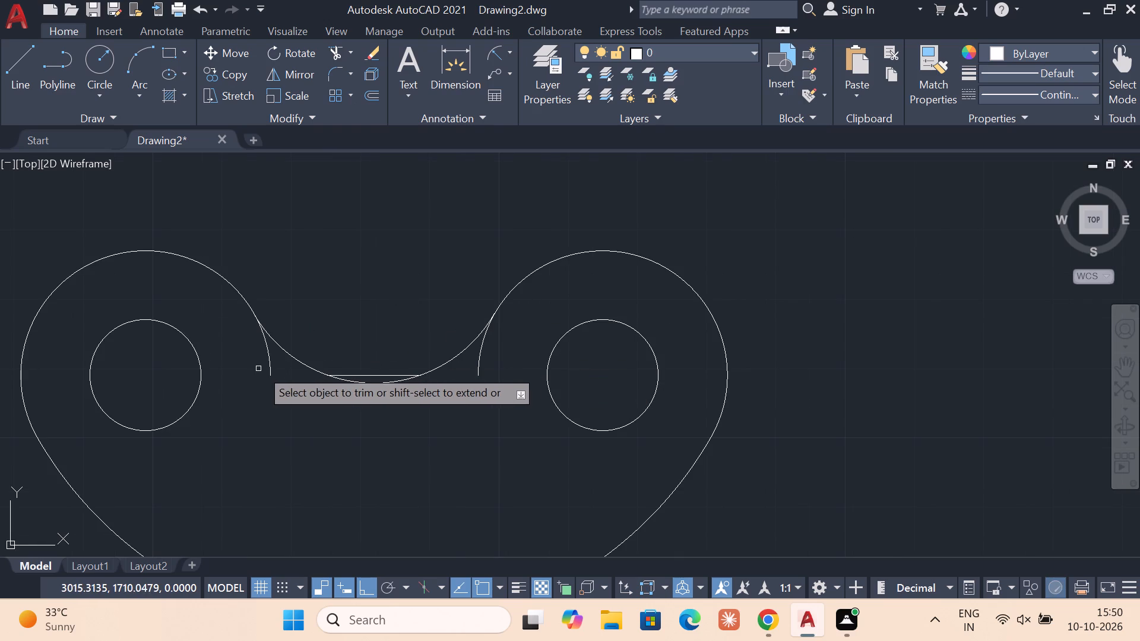
click(269, 366)
key(Escape)
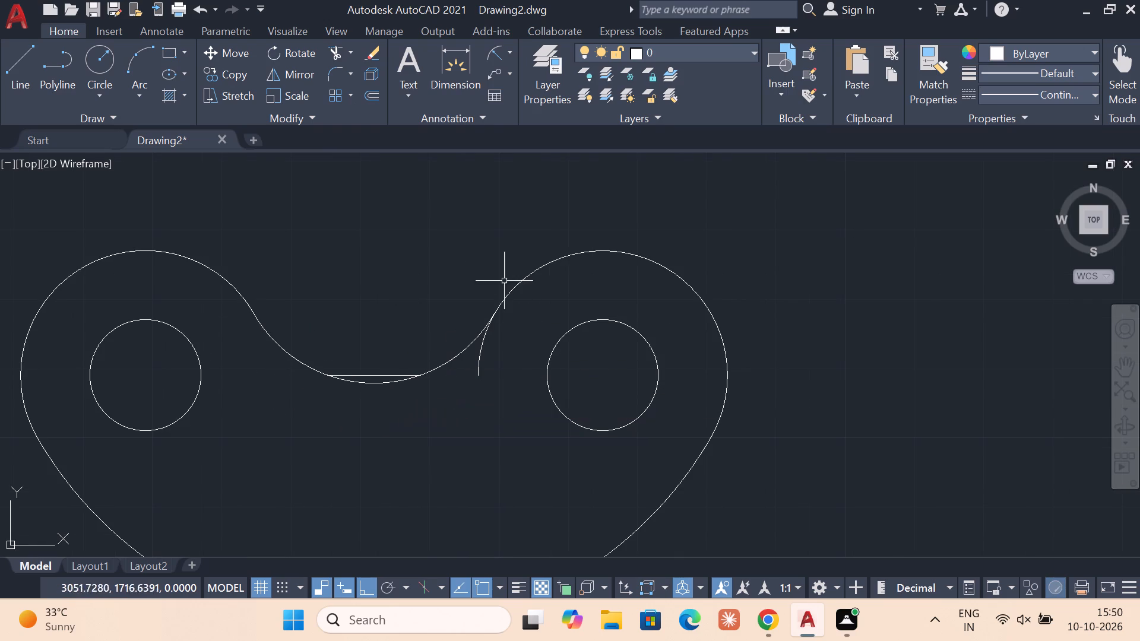
key(Escape)
click(330, 54)
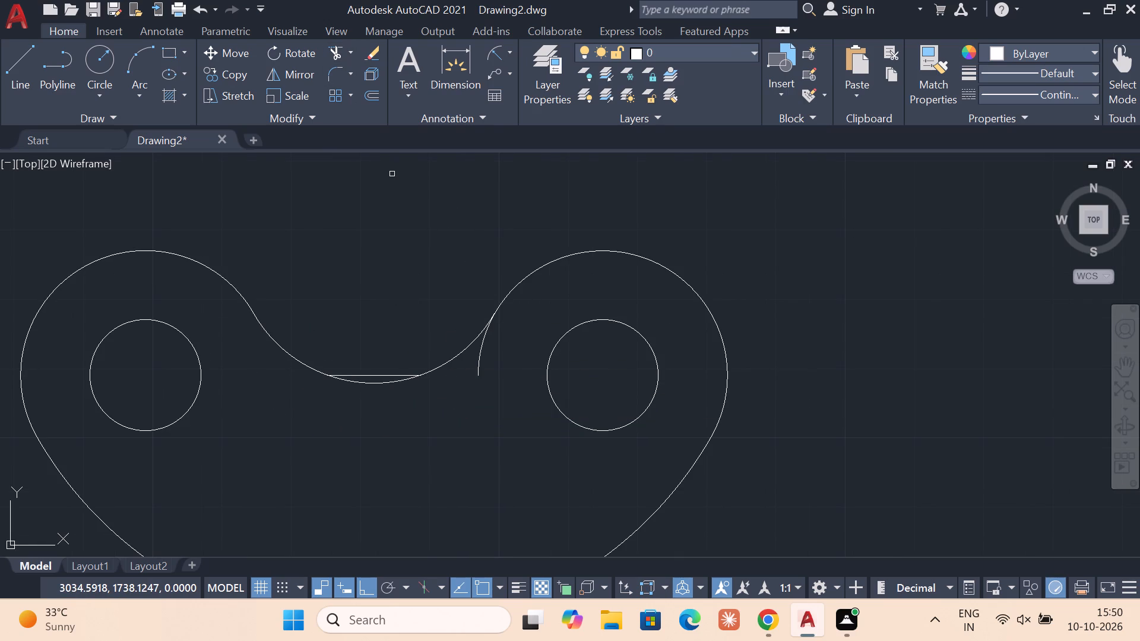
scroll(341, 329, up, 2)
click(416, 444)
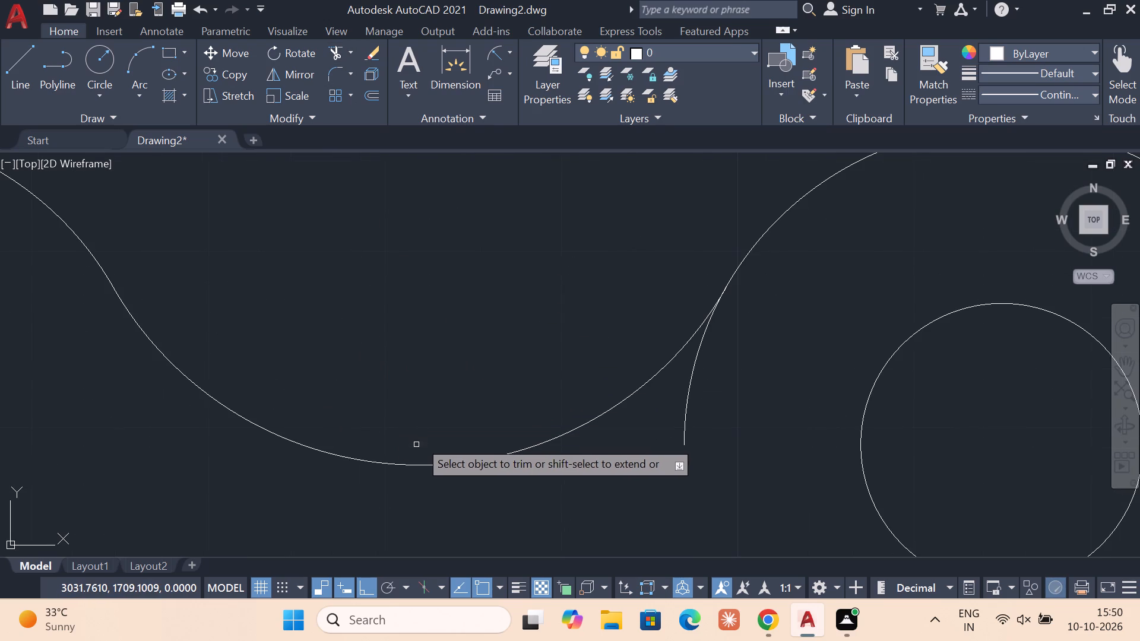
key(Escape)
click(332, 53)
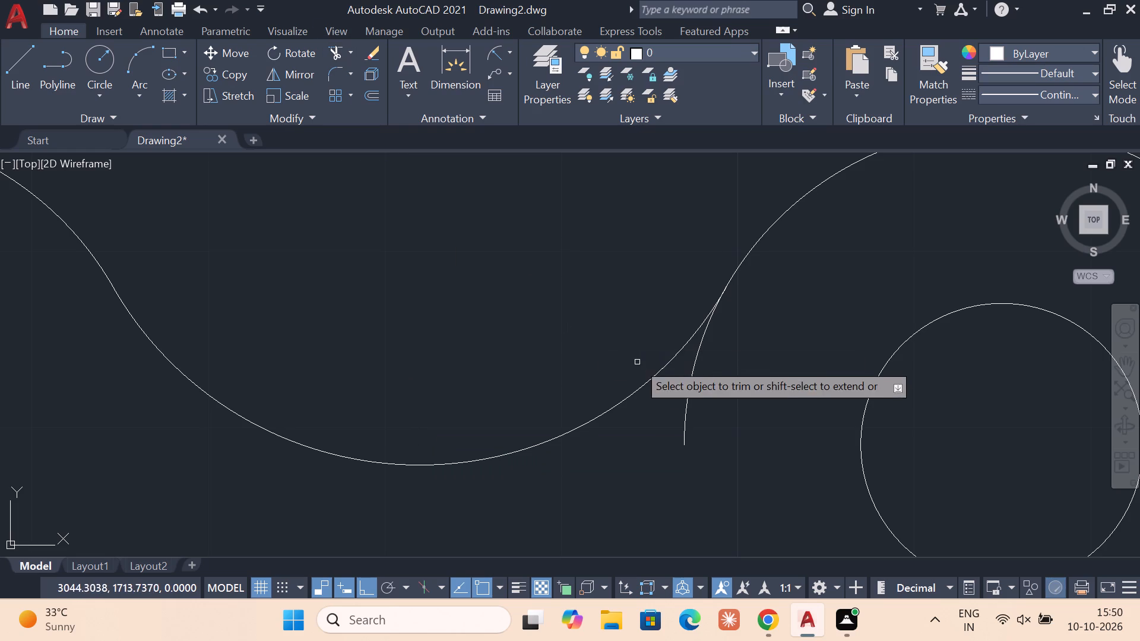
click(688, 410)
key(Escape)
Draw a vertical line 54 long straight down from the centre of the left inner circle.
scroll(688, 410, down, 2)
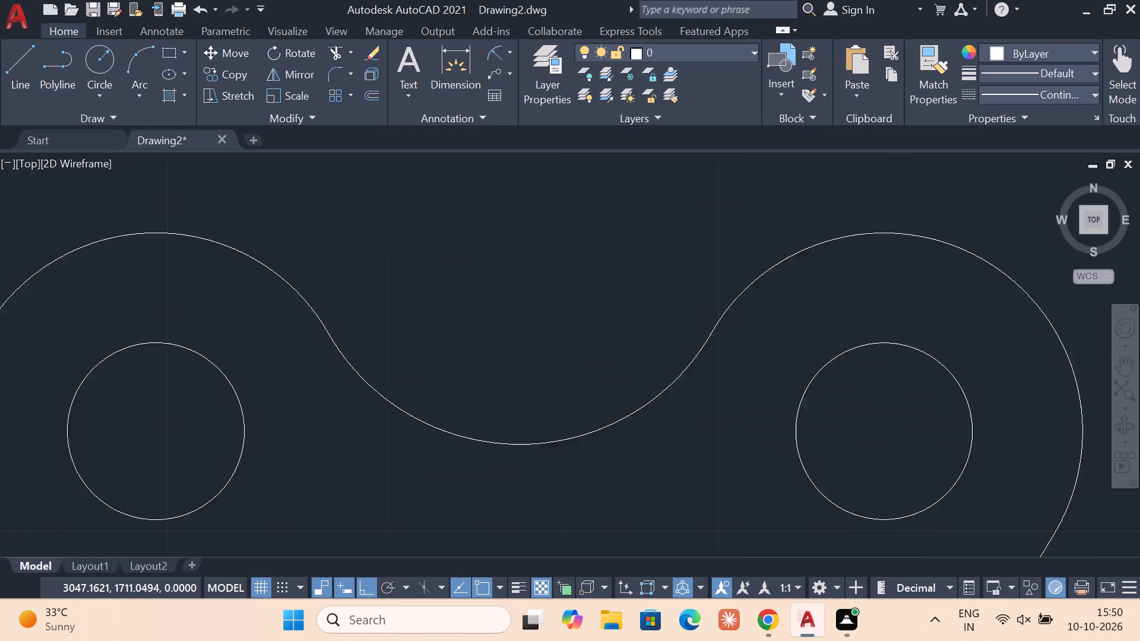
scroll(688, 410, down, 2)
middle_drag(687, 410, 634, 297)
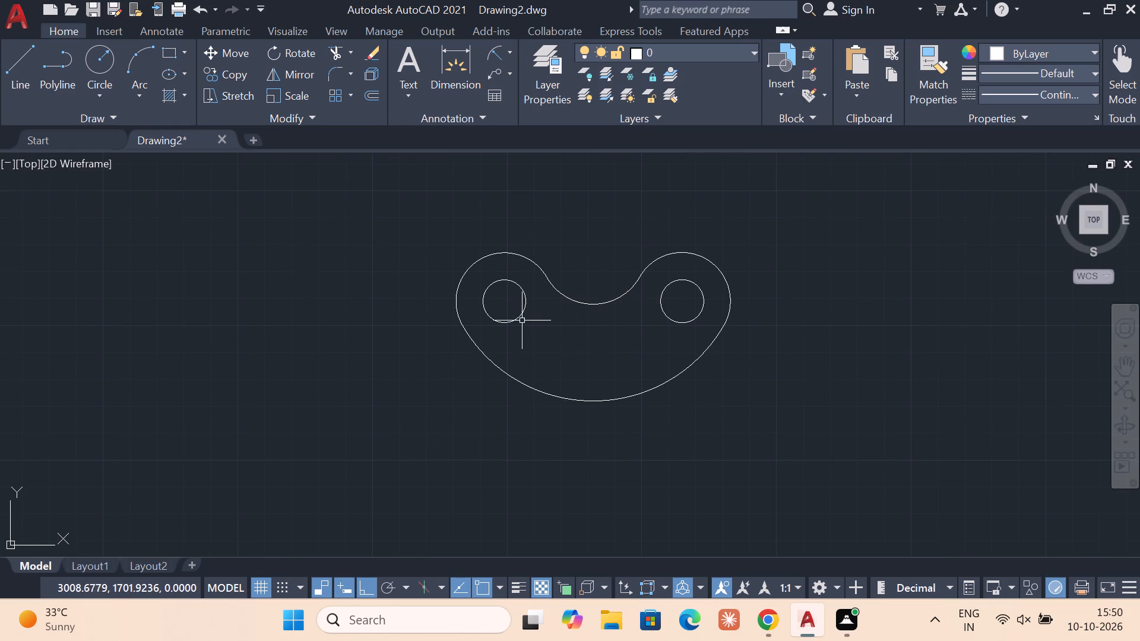
scroll(476, 310, up, 1)
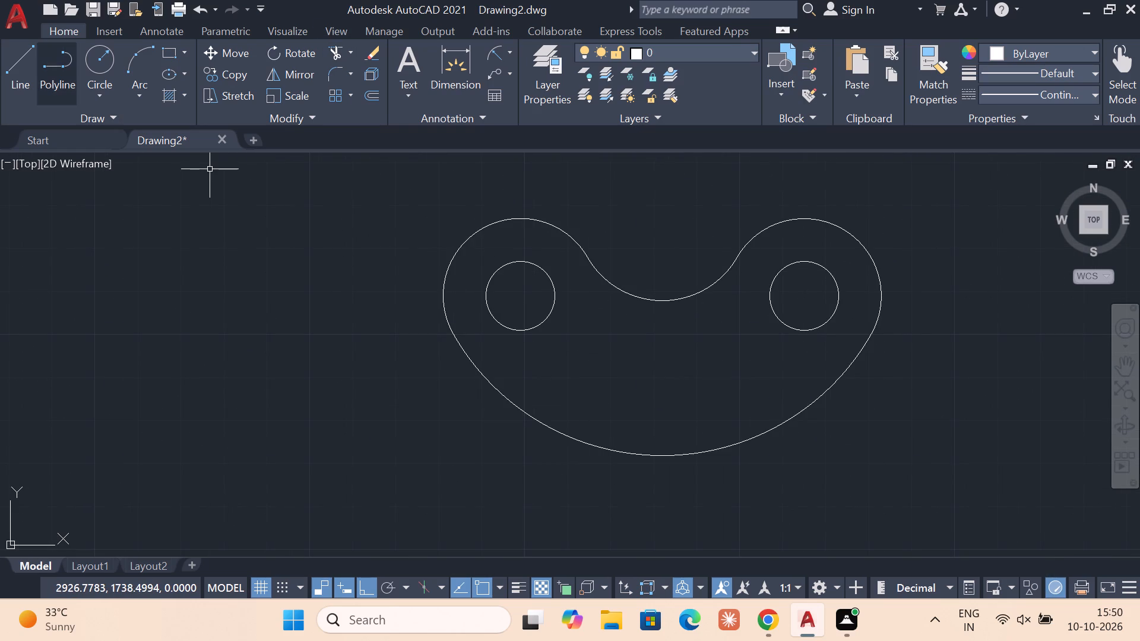
click(15, 80)
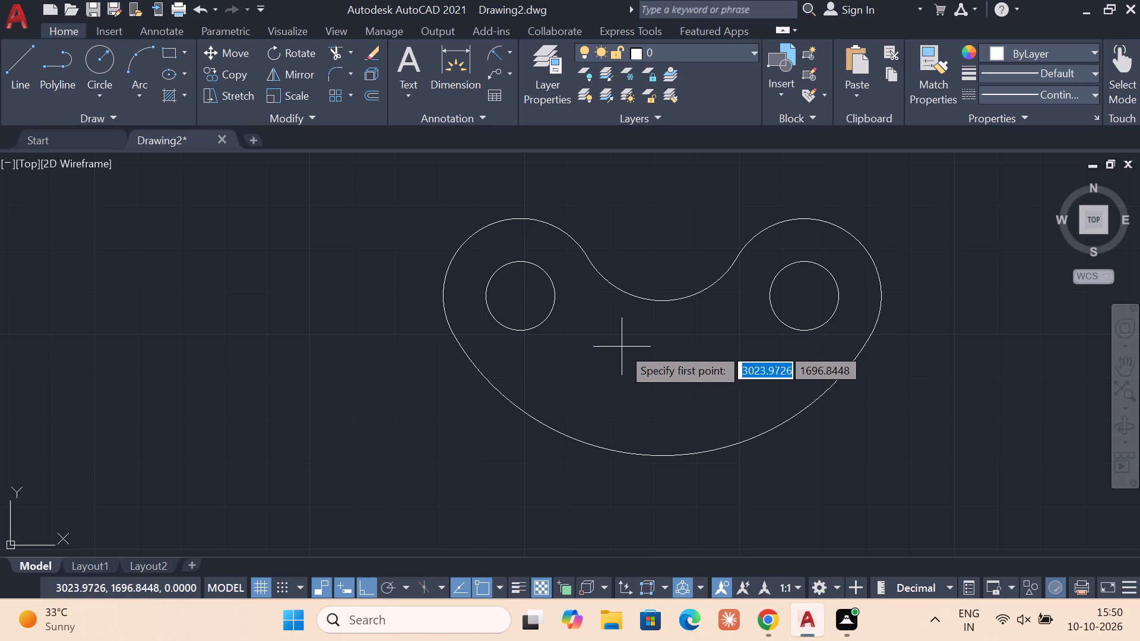
click(524, 296)
middle_drag(522, 429, 531, 315)
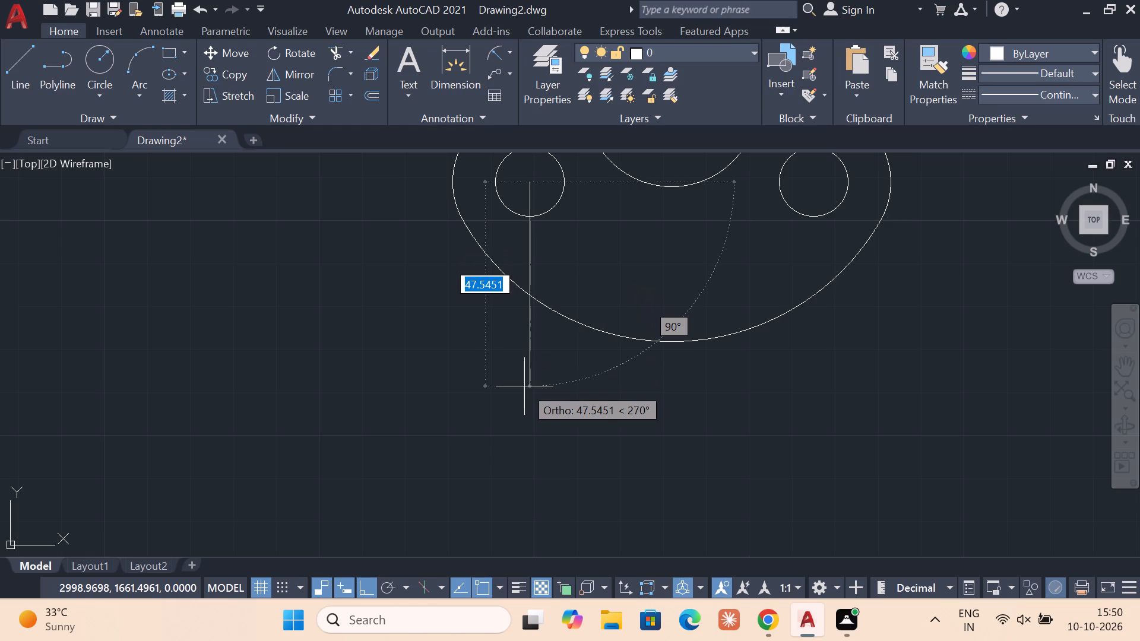
text(54)
key(Return)
key(Escape)
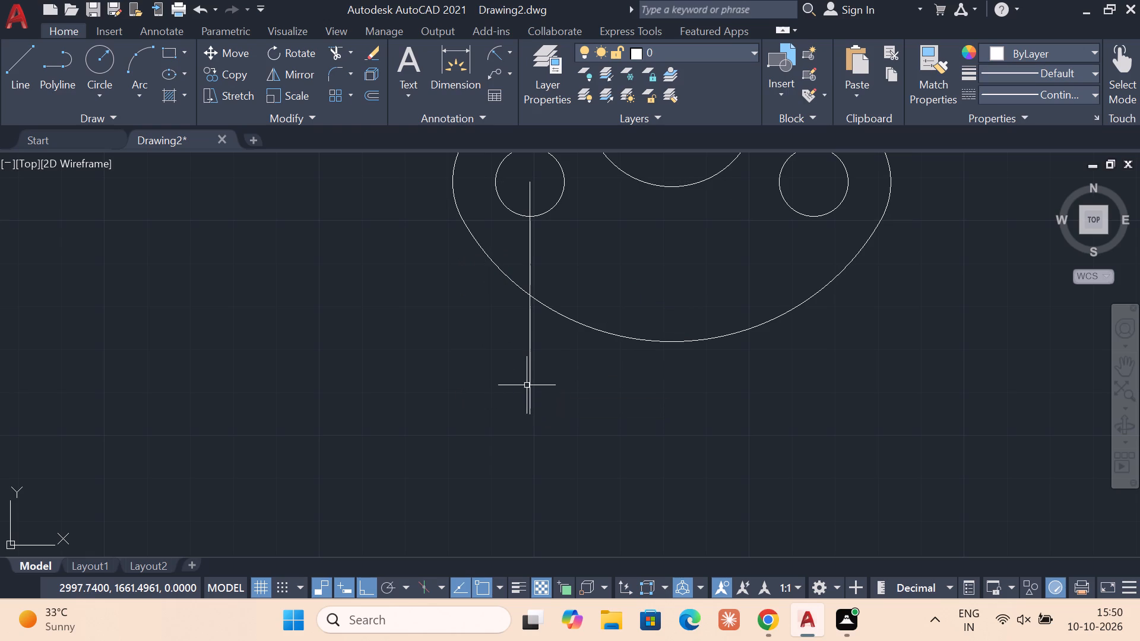
Draw a vertical line 54 long straight down from the centre of the right inner circle.
click(19, 85)
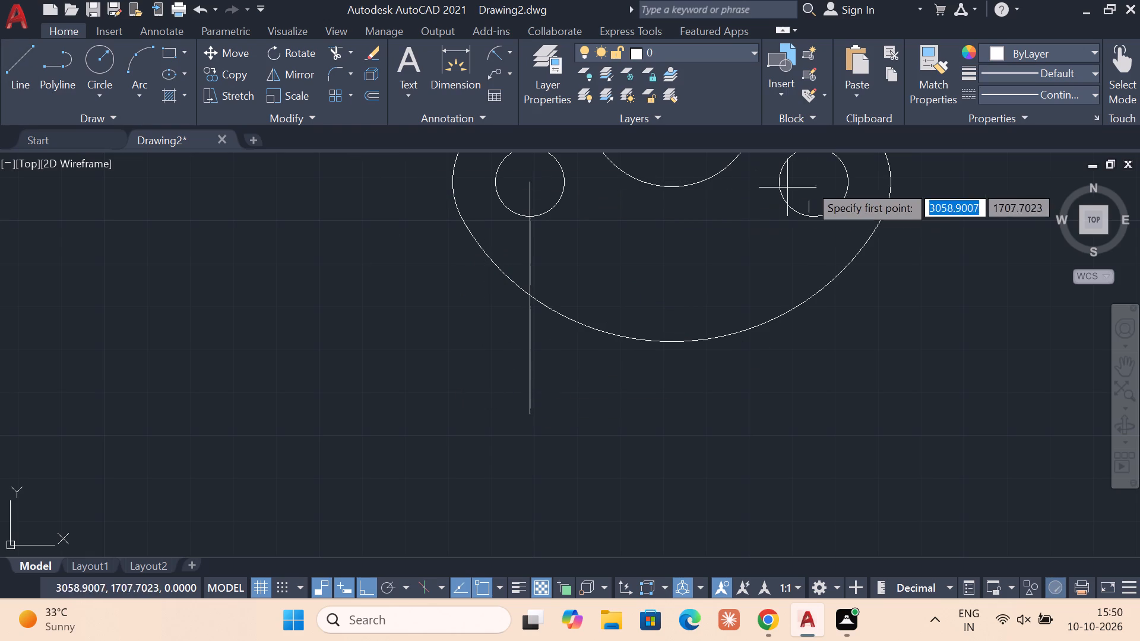
click(818, 184)
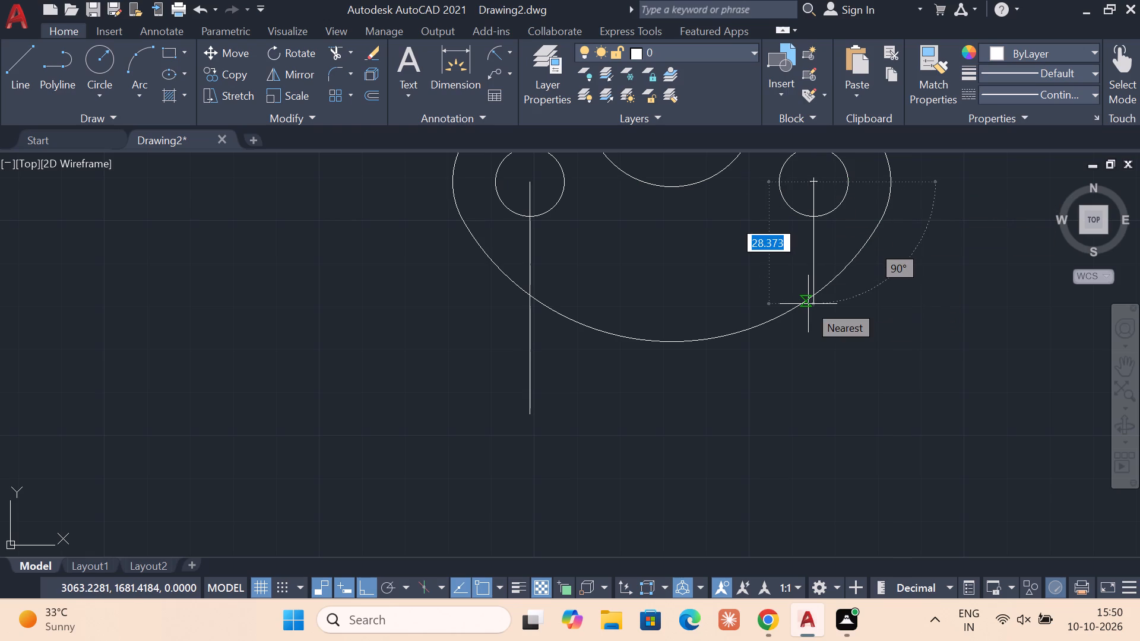
text(54)
key(Return)
key(Escape)
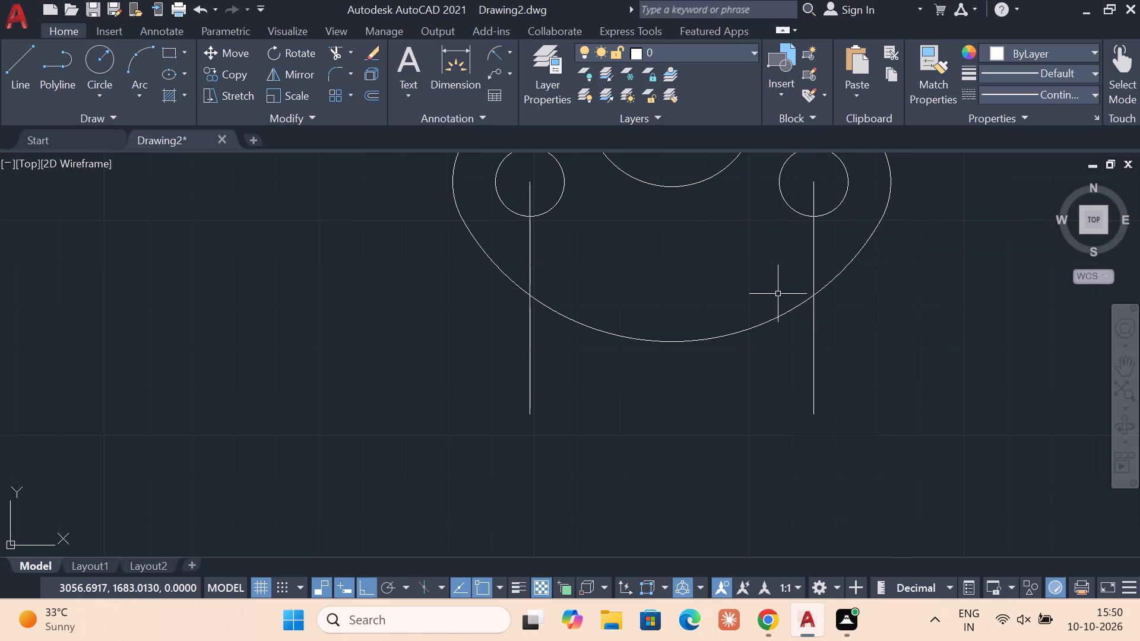
Draw a 66-long horizontal line joining the lower ends of the two vertical lines.
click(21, 88)
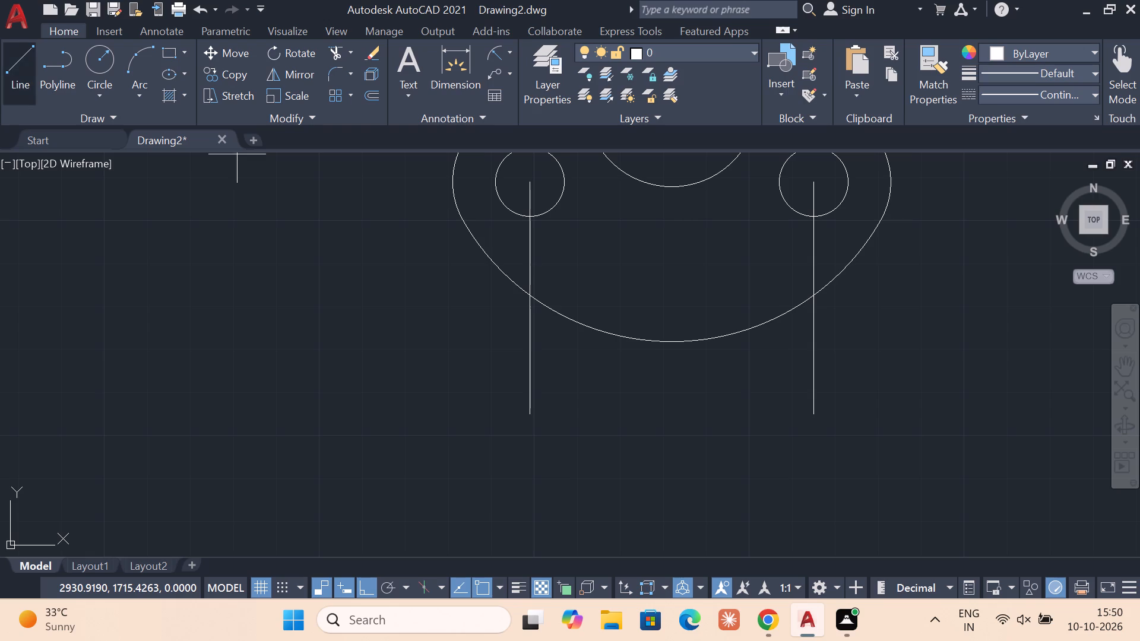
click(531, 411)
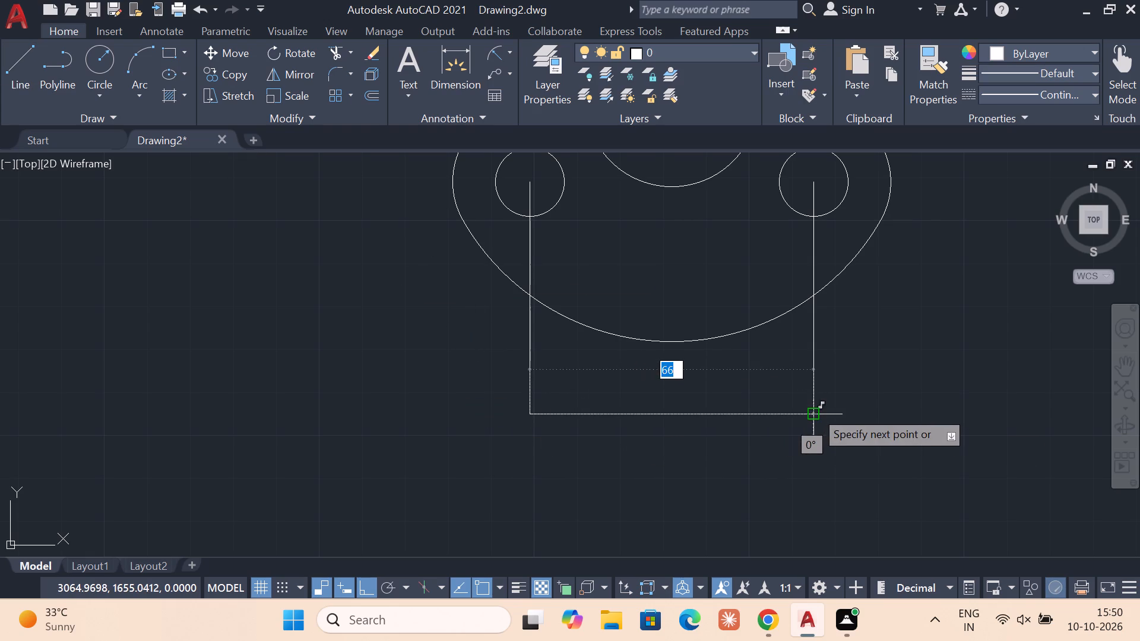
click(815, 410)
key(Escape)
key(Escape)
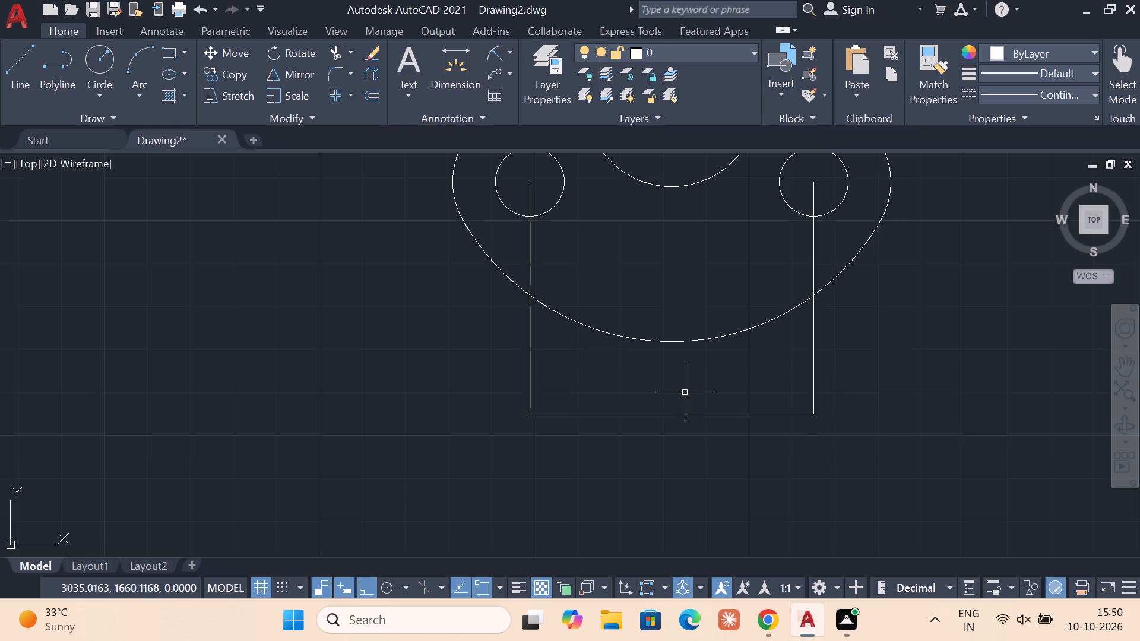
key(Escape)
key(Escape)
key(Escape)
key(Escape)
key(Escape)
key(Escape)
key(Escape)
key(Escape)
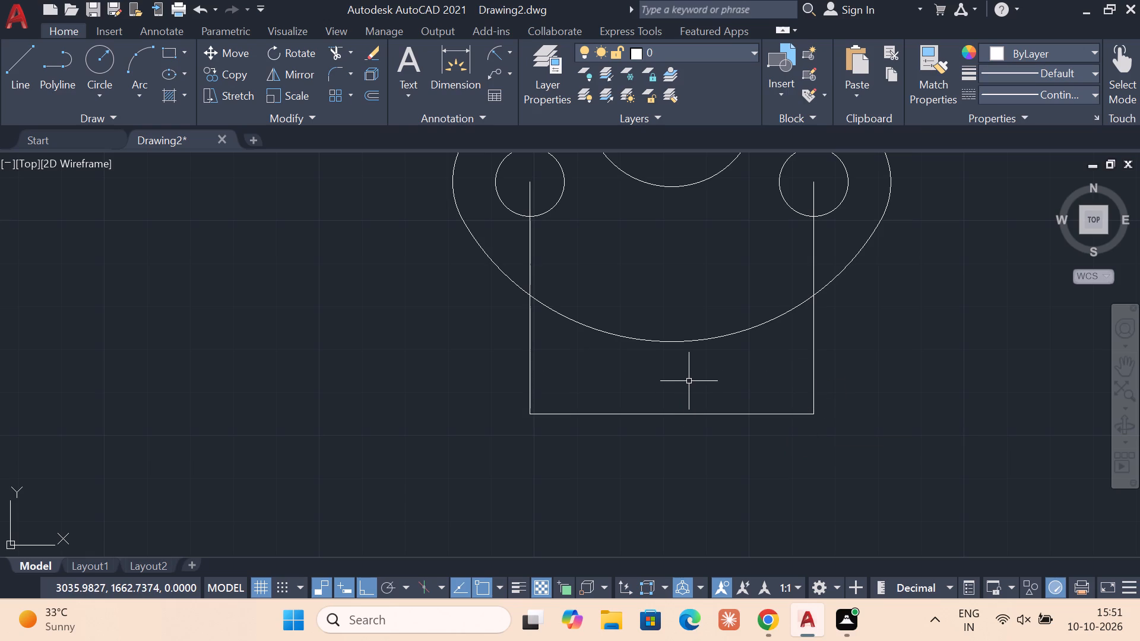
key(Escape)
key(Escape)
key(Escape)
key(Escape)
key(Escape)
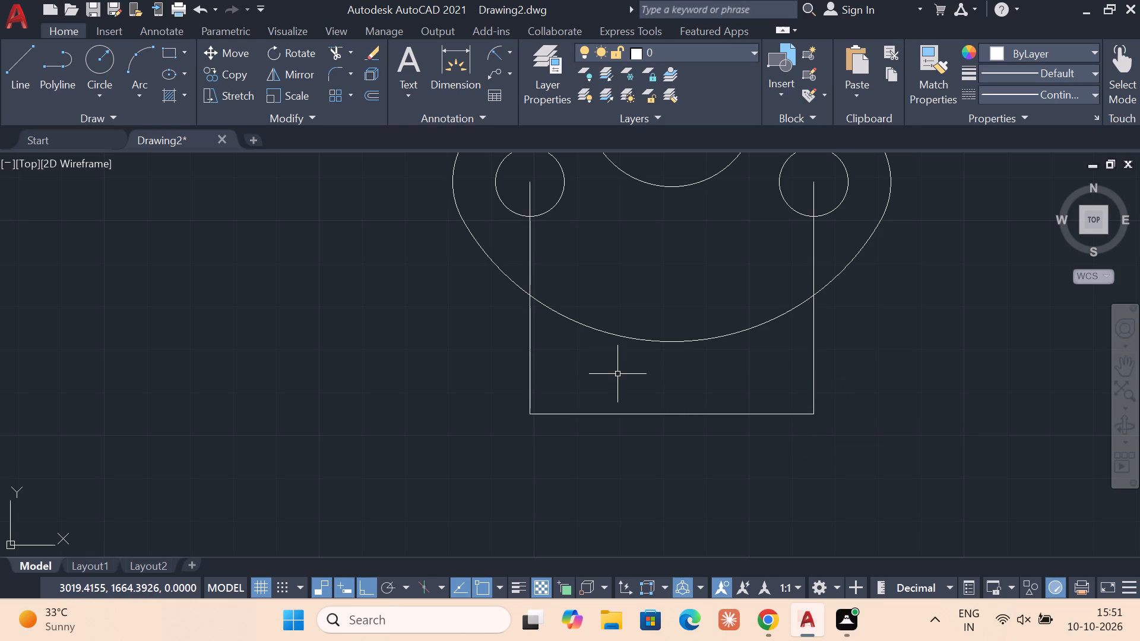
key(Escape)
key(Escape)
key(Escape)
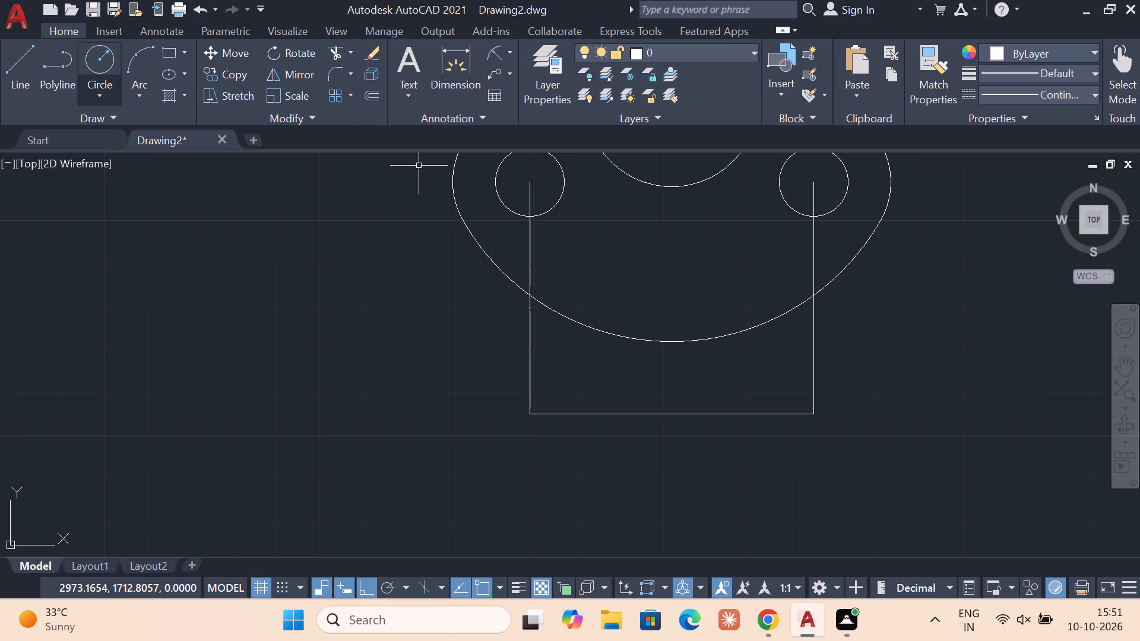
Draw a radius-8 circle centred on the lower end of the left vertical line.
click(107, 92)
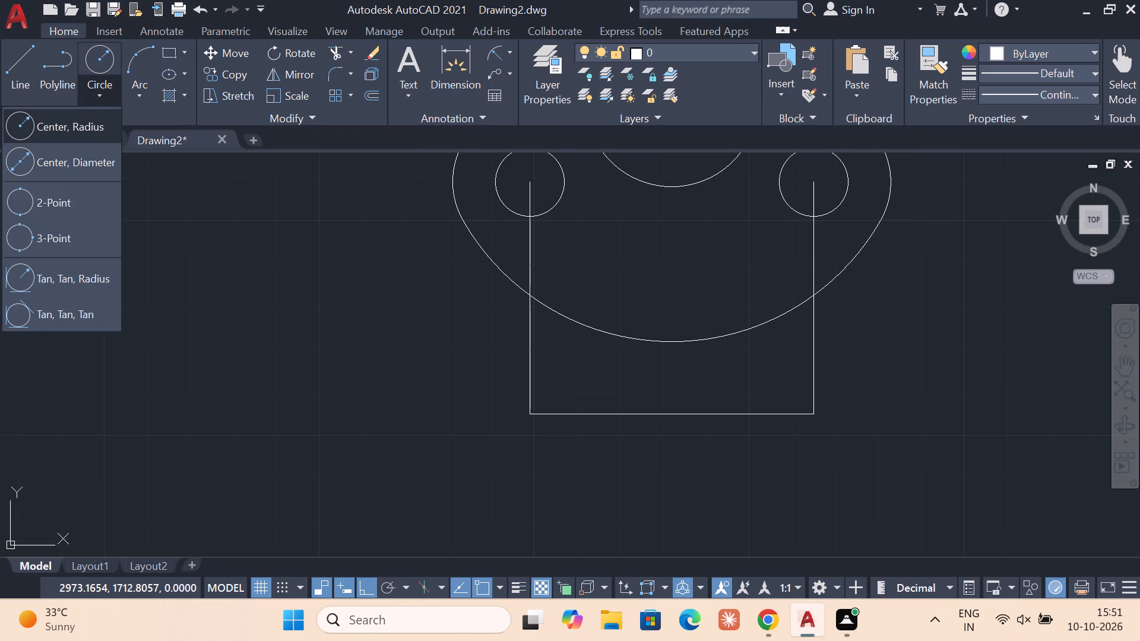
click(84, 123)
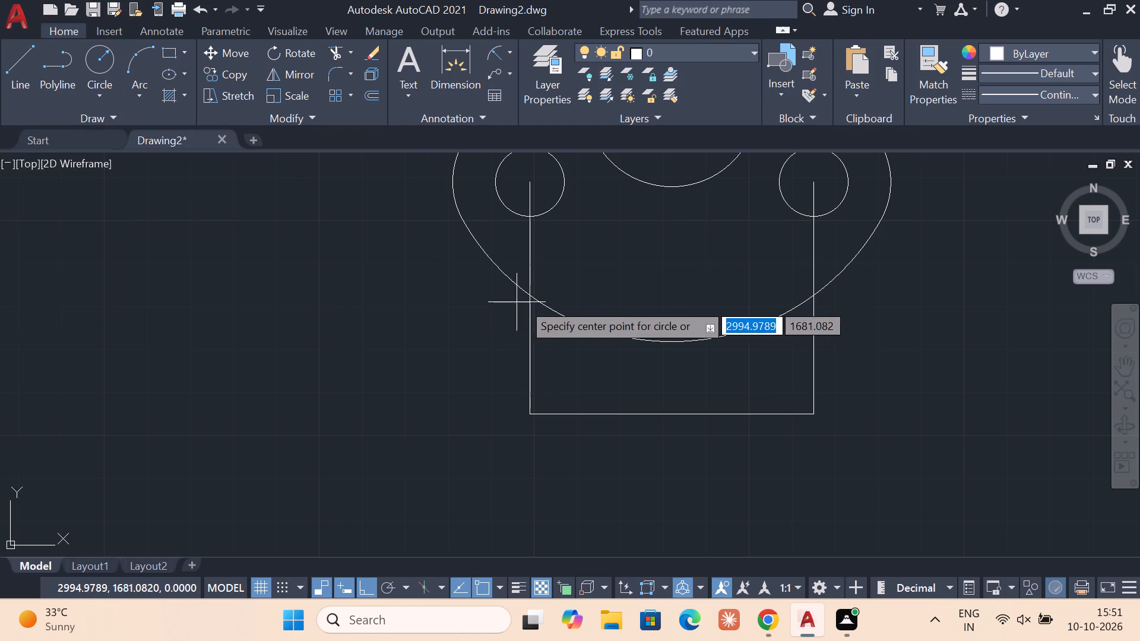
click(527, 414)
key(8)
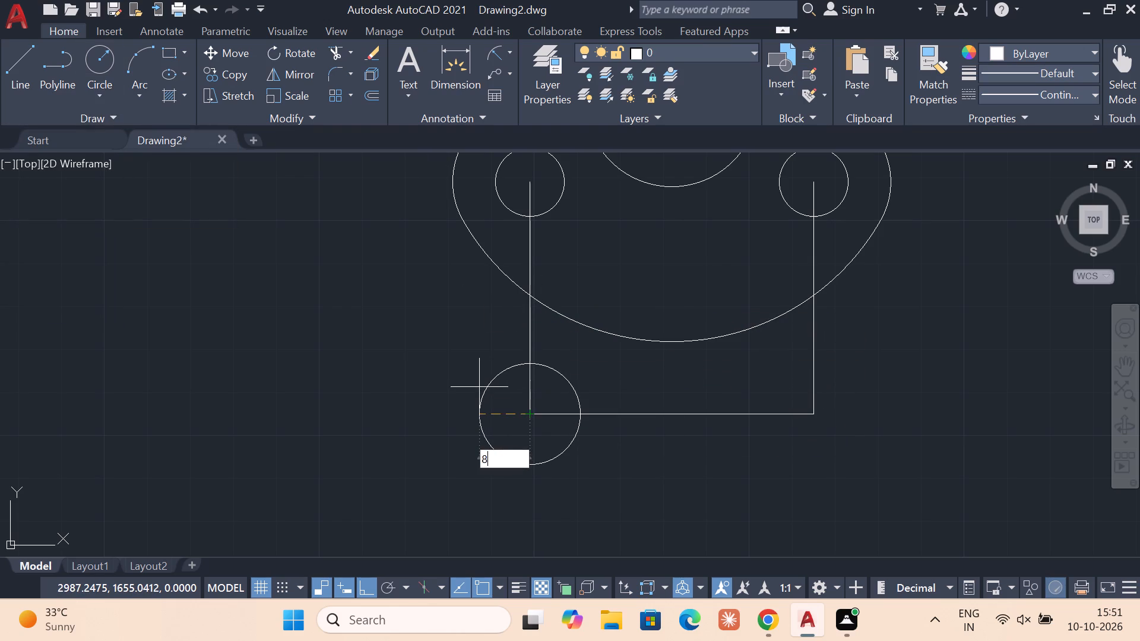
key(Return)
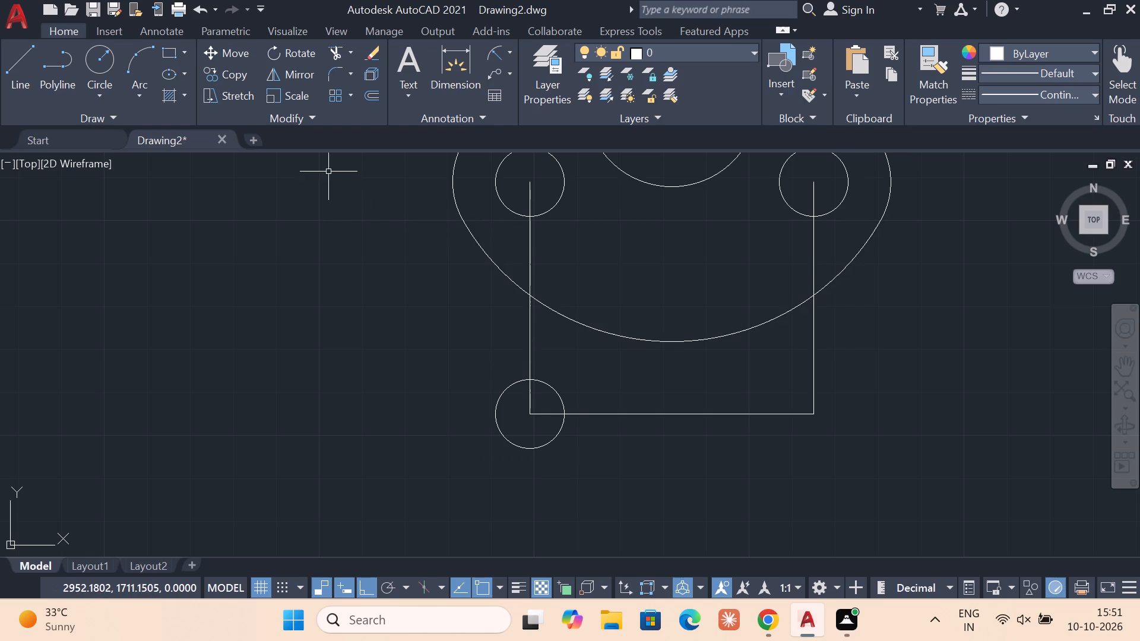
Draw a radius-8 circle centred on the lower end of the right vertical line.
click(106, 99)
click(93, 119)
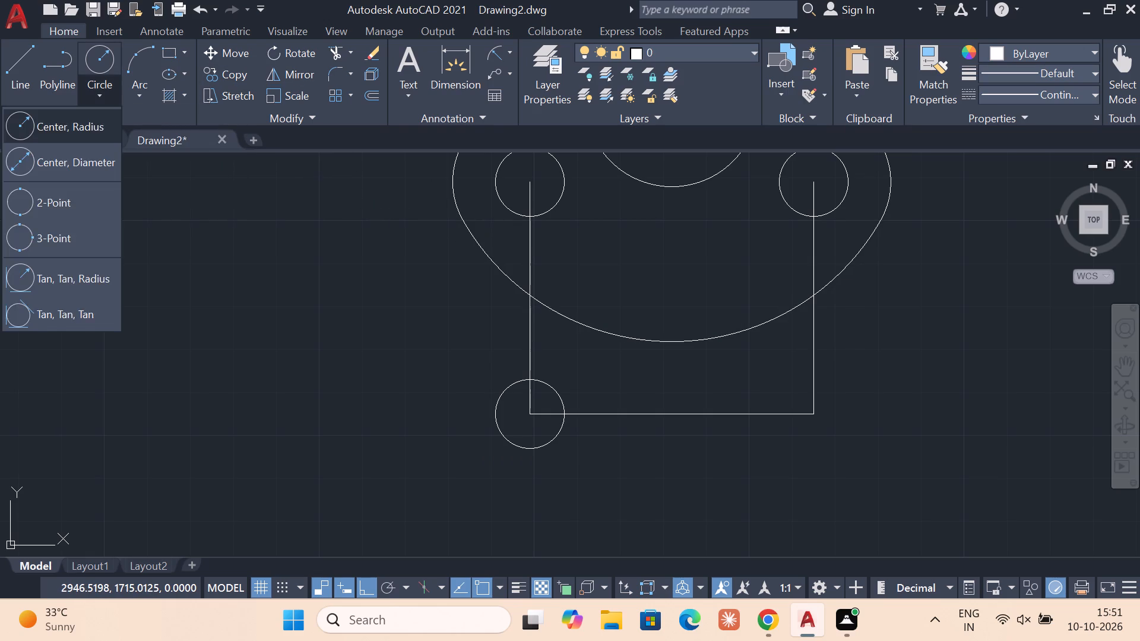
click(815, 414)
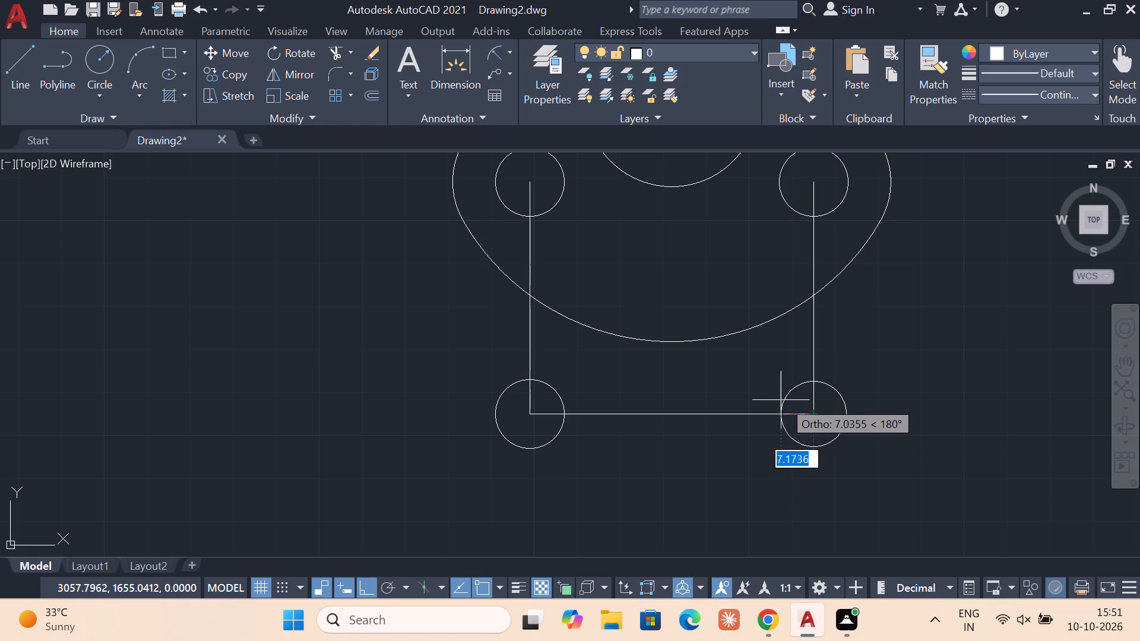
key(8)
key(Return)
key(Escape)
Trim off the upper inner quarter arc of each of the two lower circles.
text(tr)
key(Return)
key(Return)
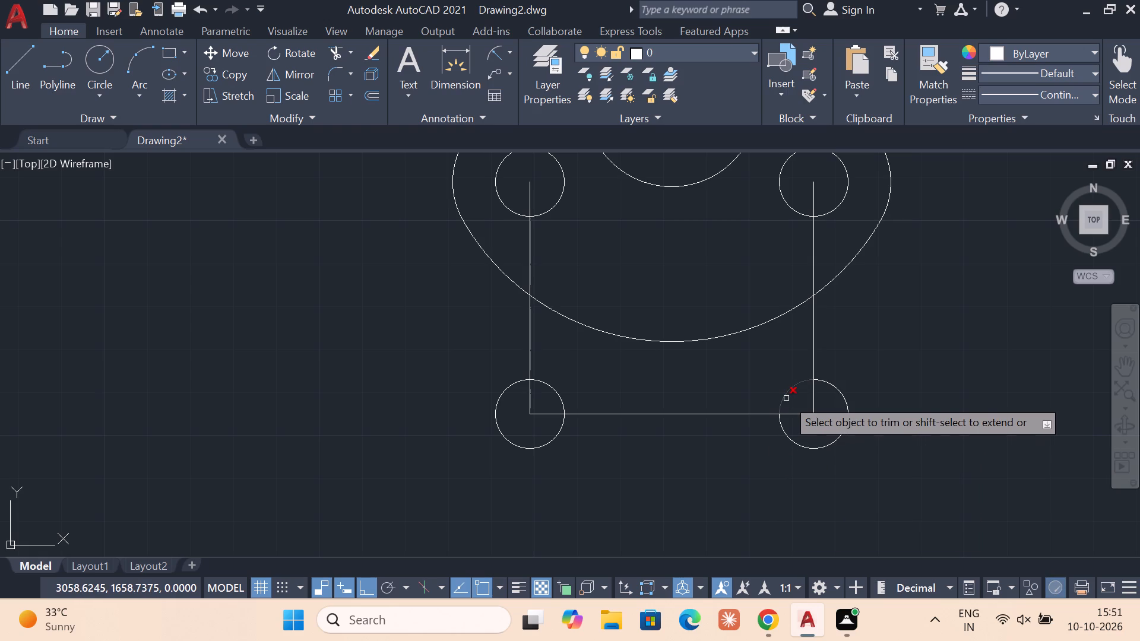
click(786, 398)
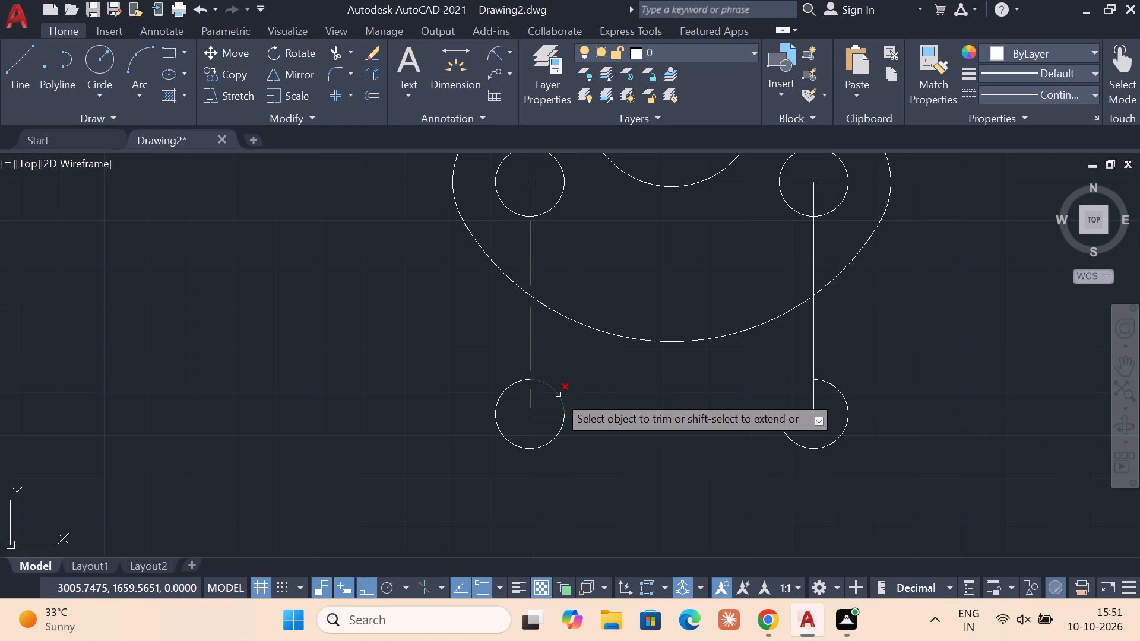
click(558, 395)
key(Escape)
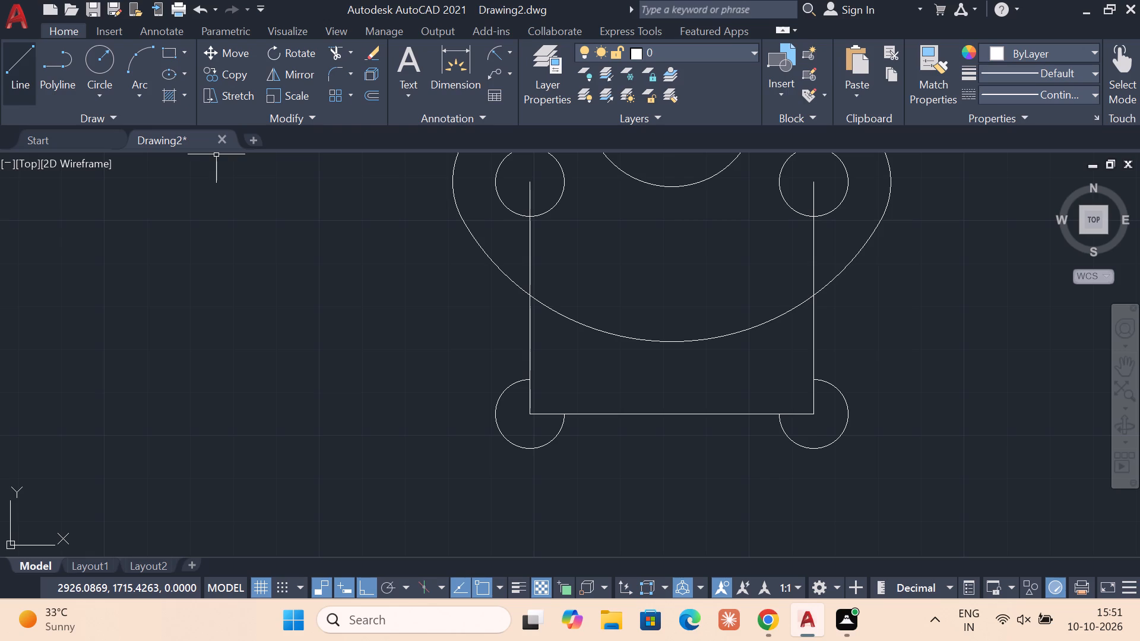
Draw an 8-long vertical line from the centre of each lower circle down to its bottom quadrant.
click(17, 71)
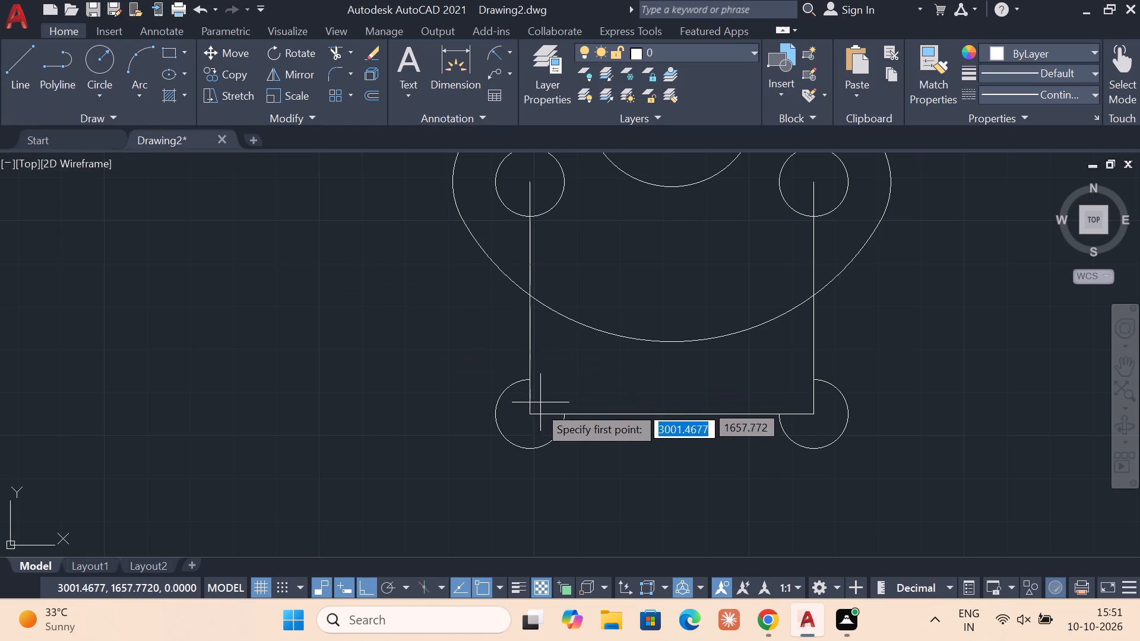
click(534, 413)
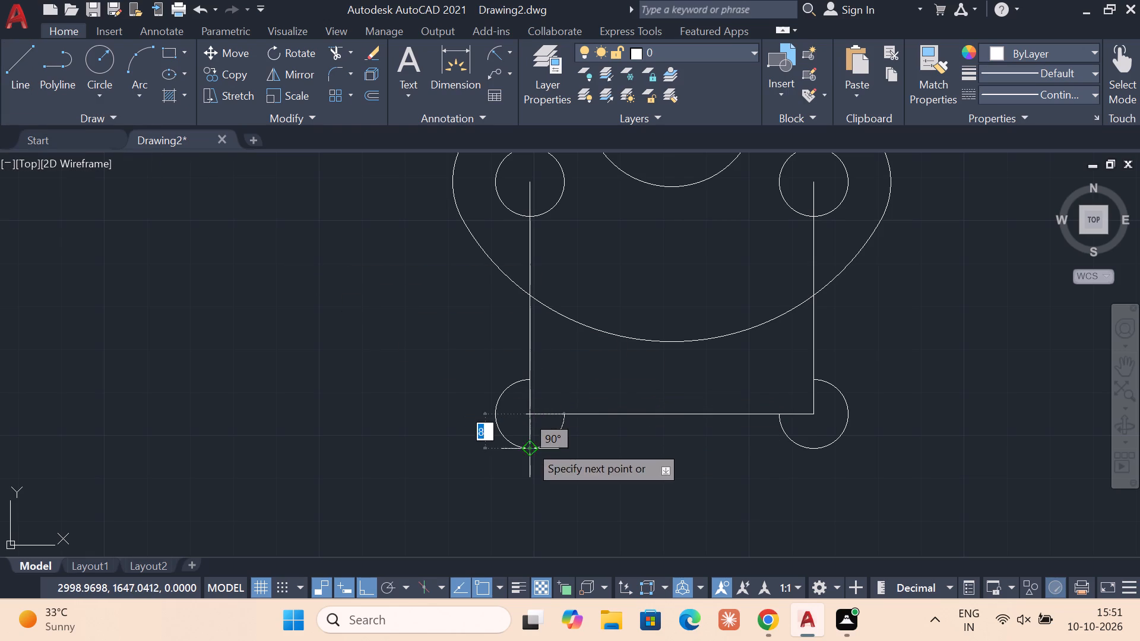
click(529, 445)
key(Escape)
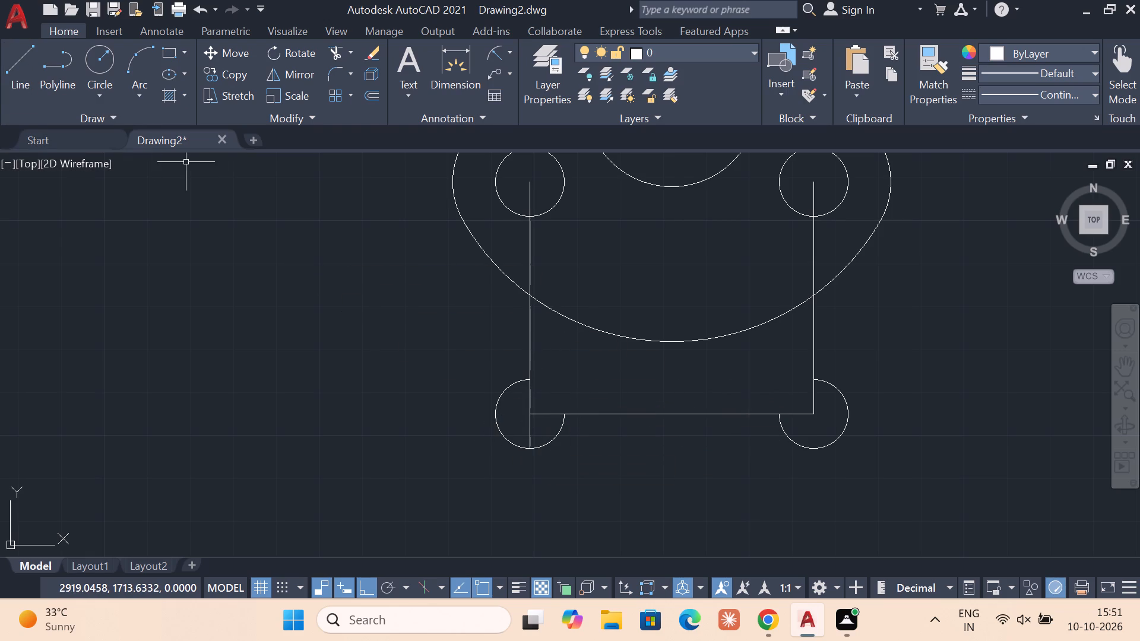
click(17, 72)
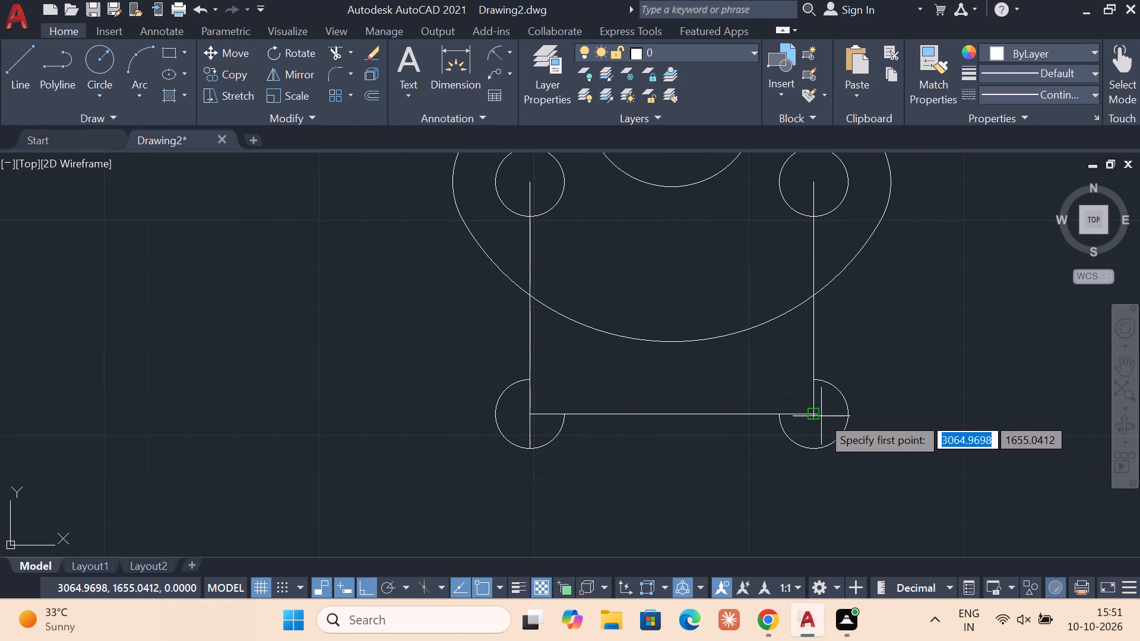
click(815, 415)
click(816, 443)
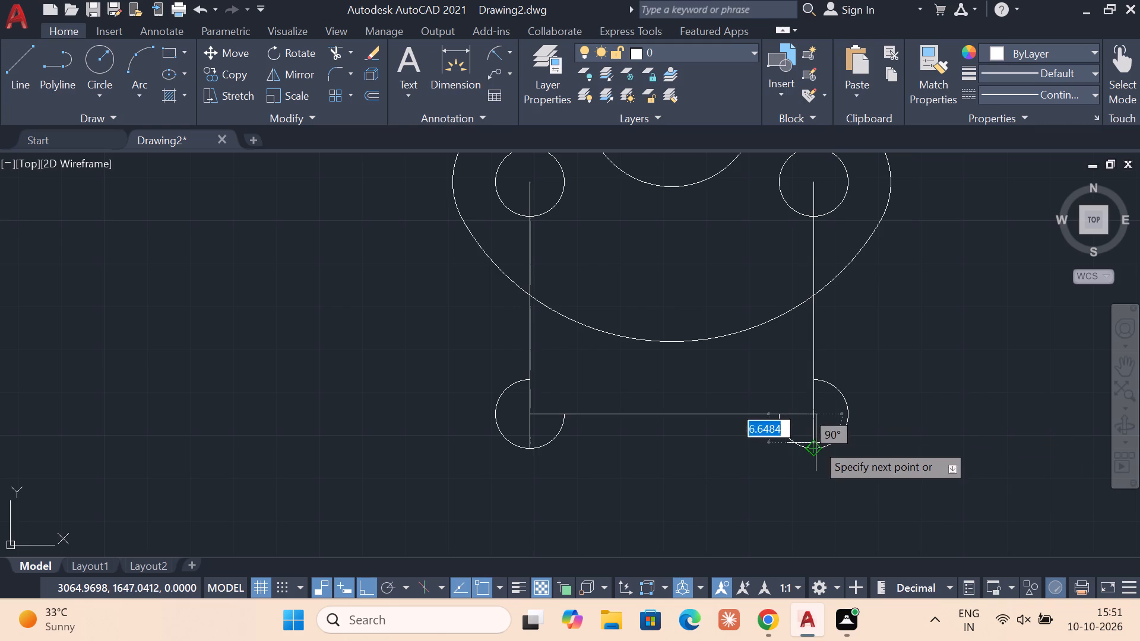
key(Escape)
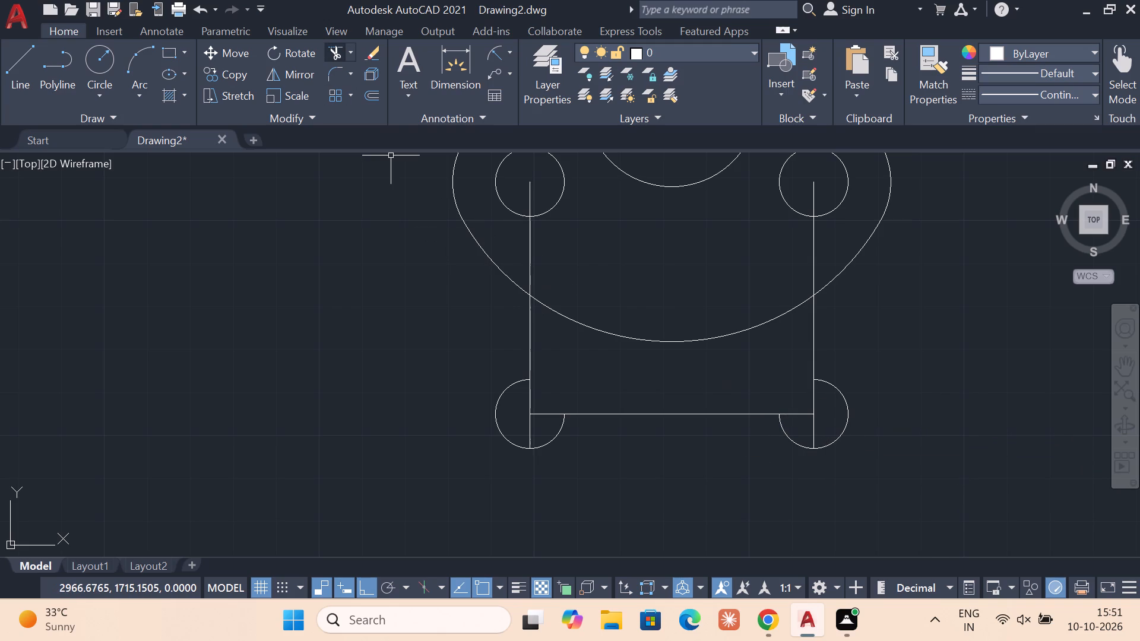
Trim off the lower inner quarter arc of both lower circles, leaving only the outward-facing semicircles.
click(328, 58)
click(552, 440)
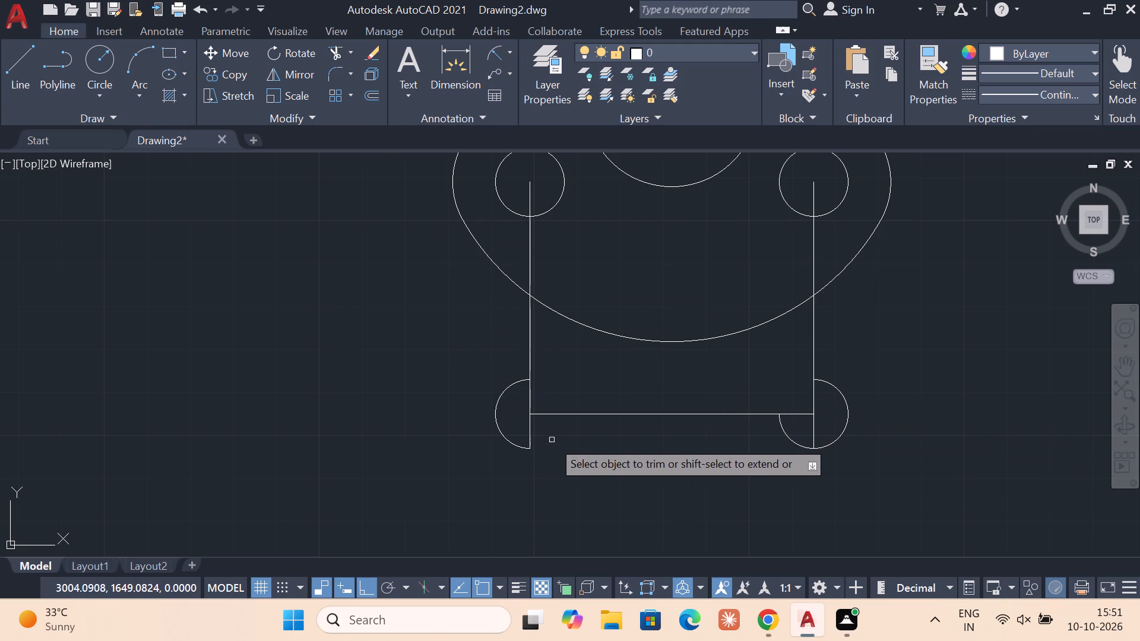
click(782, 430)
key(Escape)
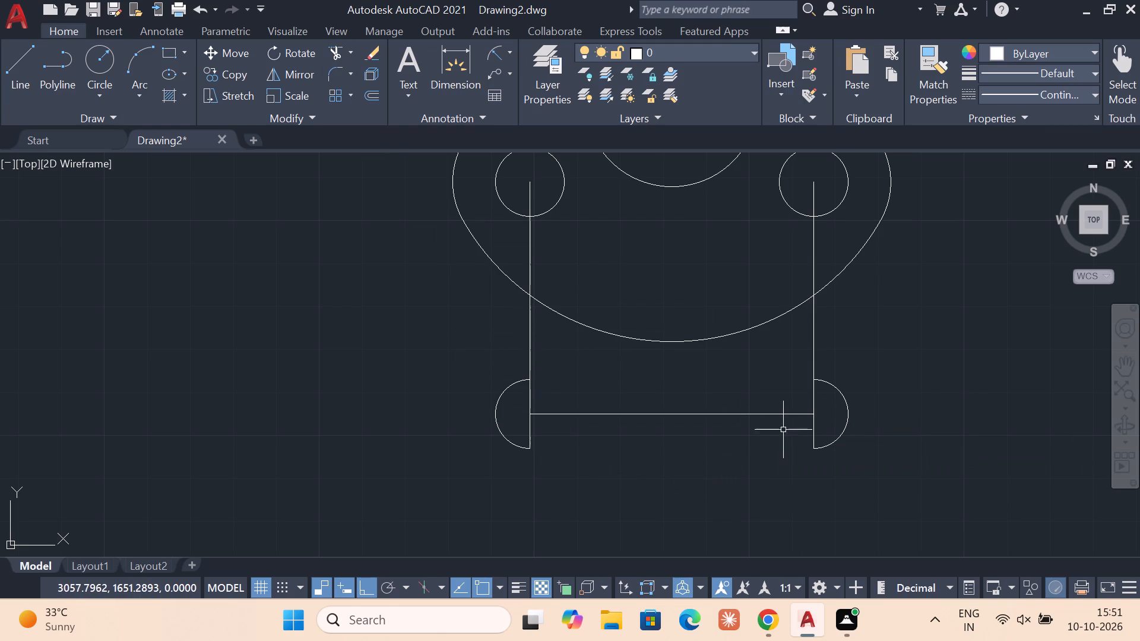
key(Escape)
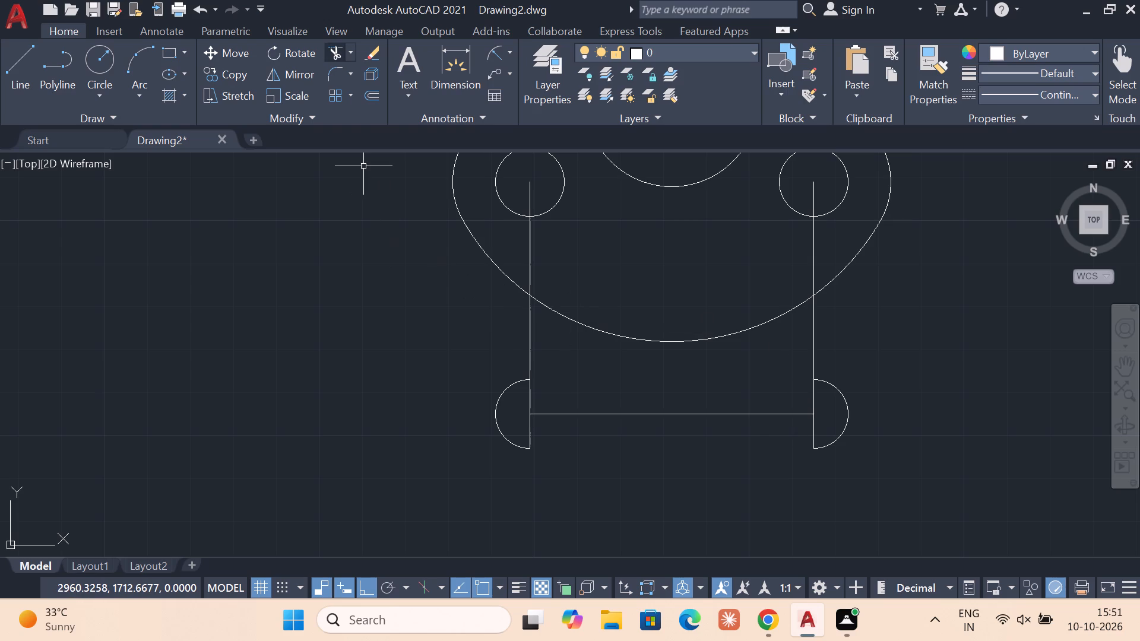
Trim the vertical line segments spanning both lower semicircles, above and below the horizontal centre line.
click(330, 52)
click(530, 393)
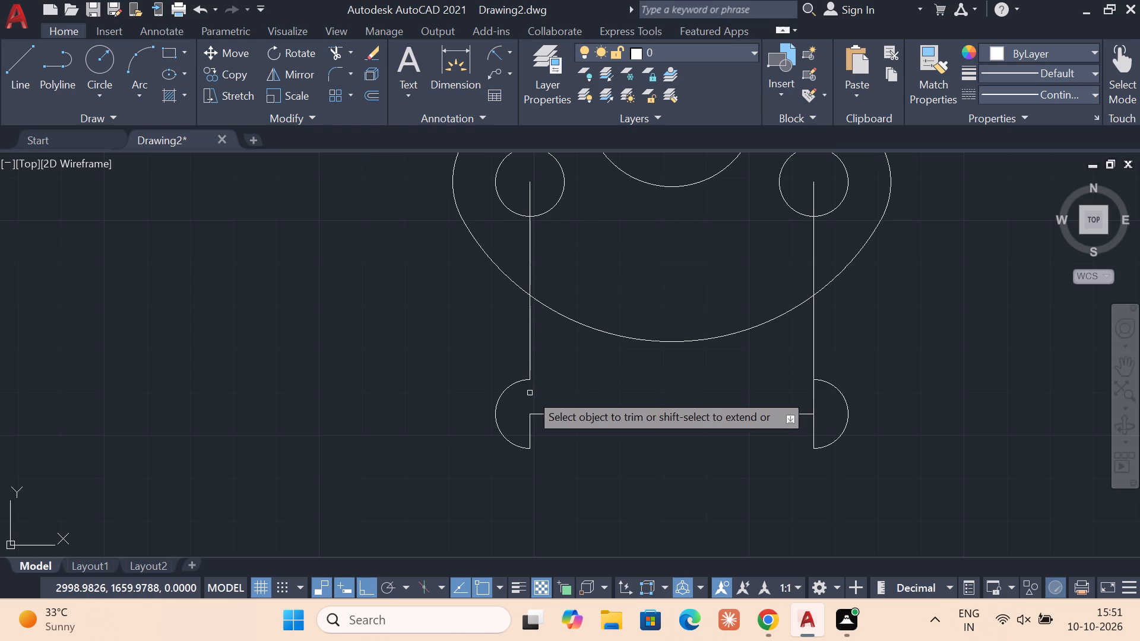
click(527, 431)
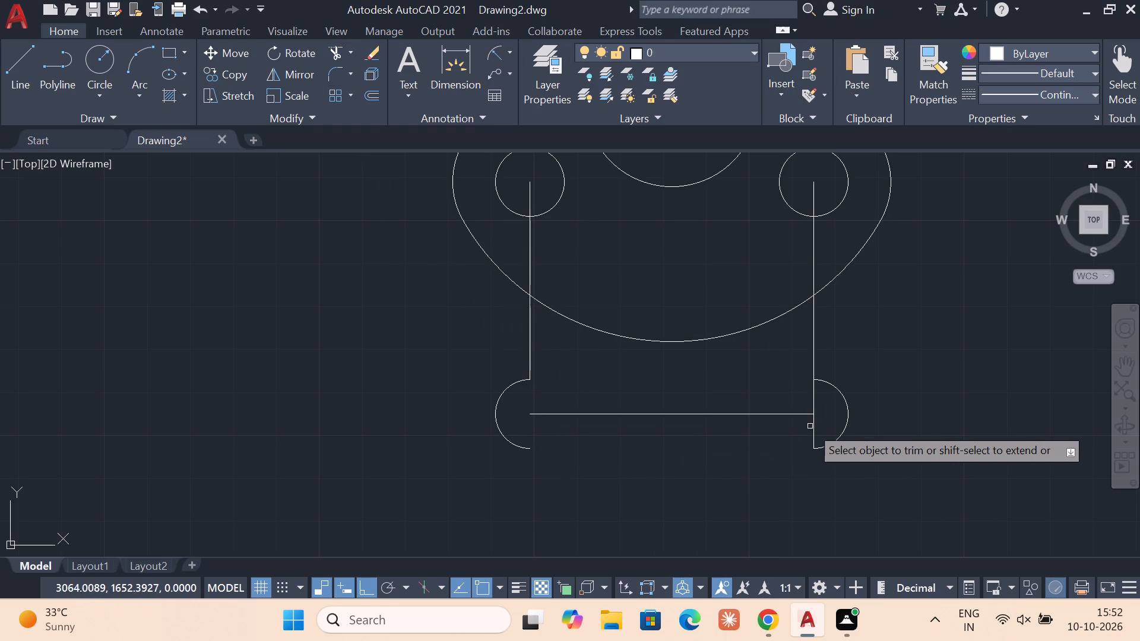
click(811, 426)
click(816, 400)
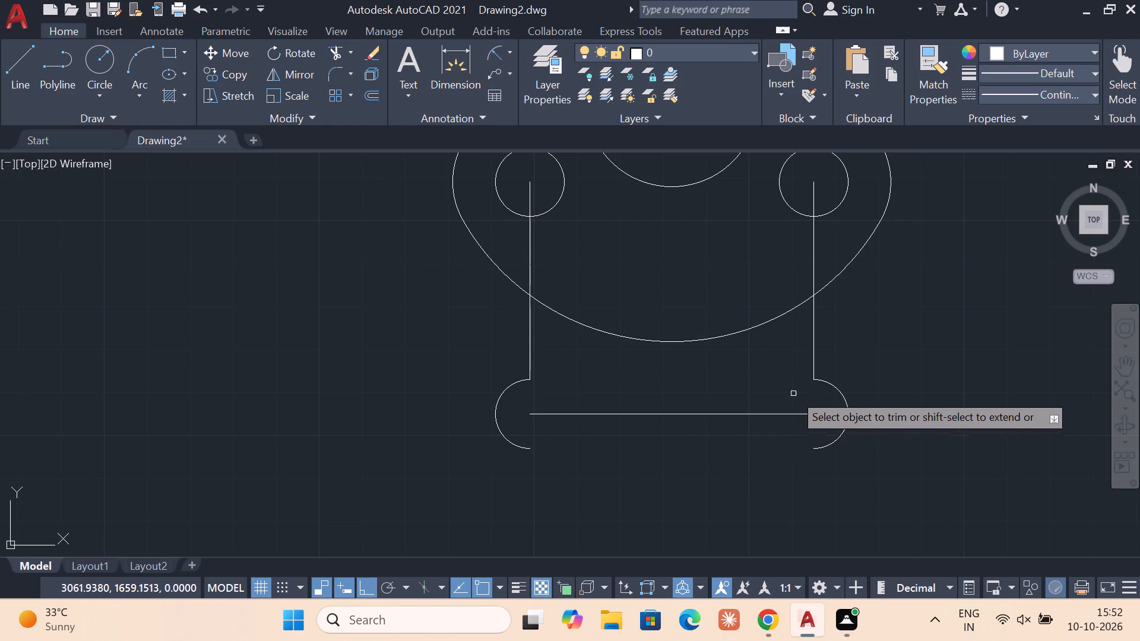
key(Escape)
key(Escape)
key(Escape)
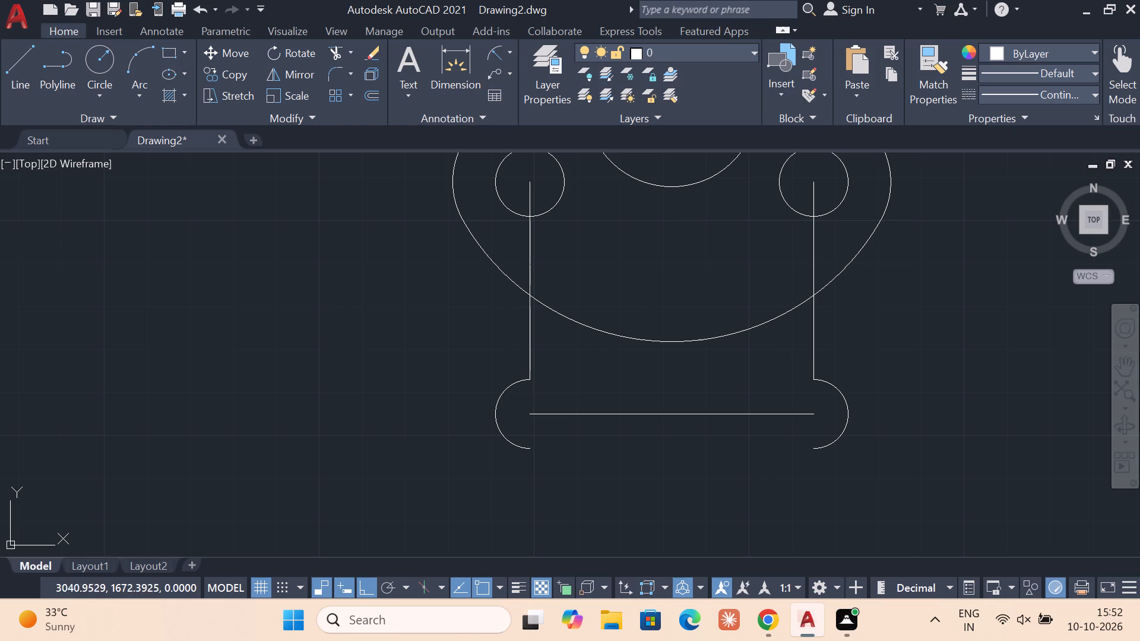
key(Escape)
key(Escape)
key(Escape)
Delete the two remaining vertical lines between the upper small circles and the lower semicircles.
click(531, 338)
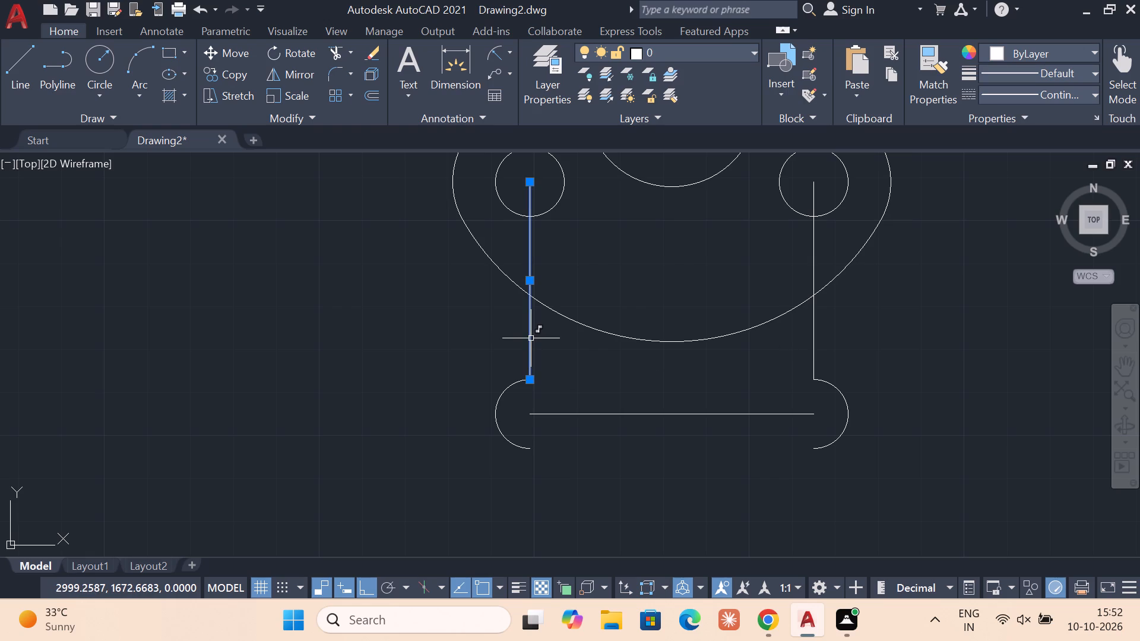
click(814, 335)
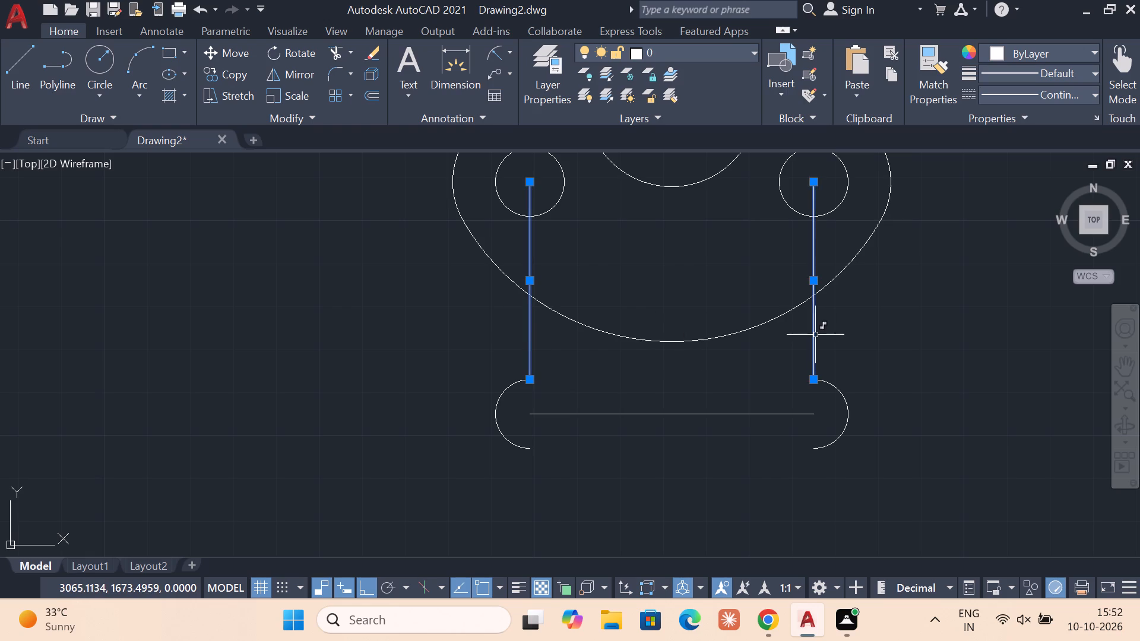
key(Delete)
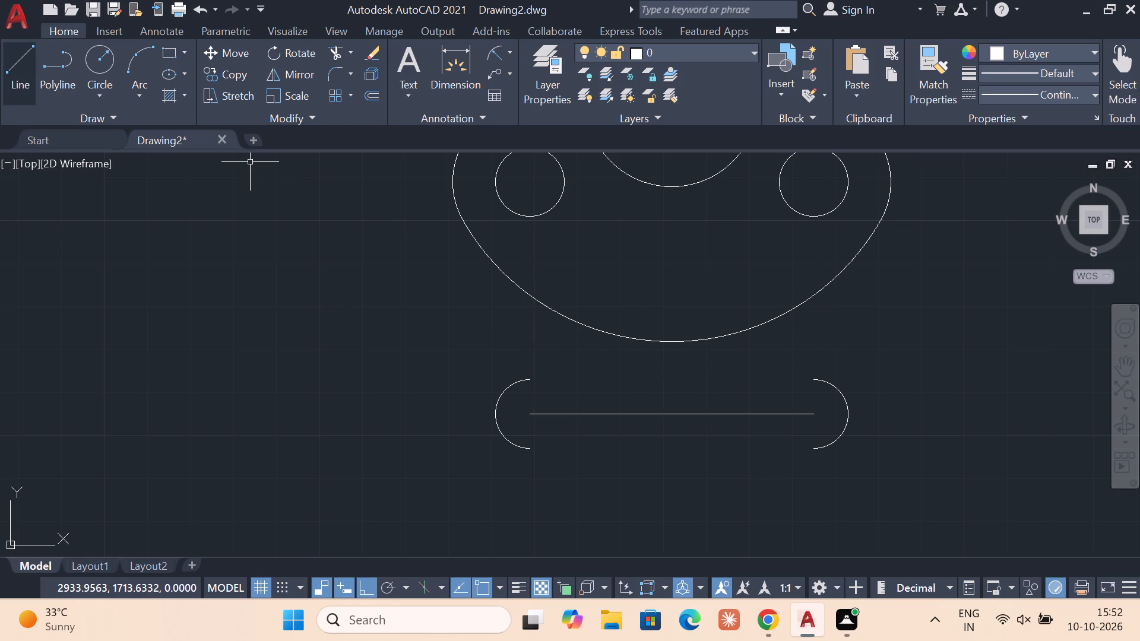
Draw a 66-long horizontal line joining the upper ends of the two lower semicircles.
click(15, 68)
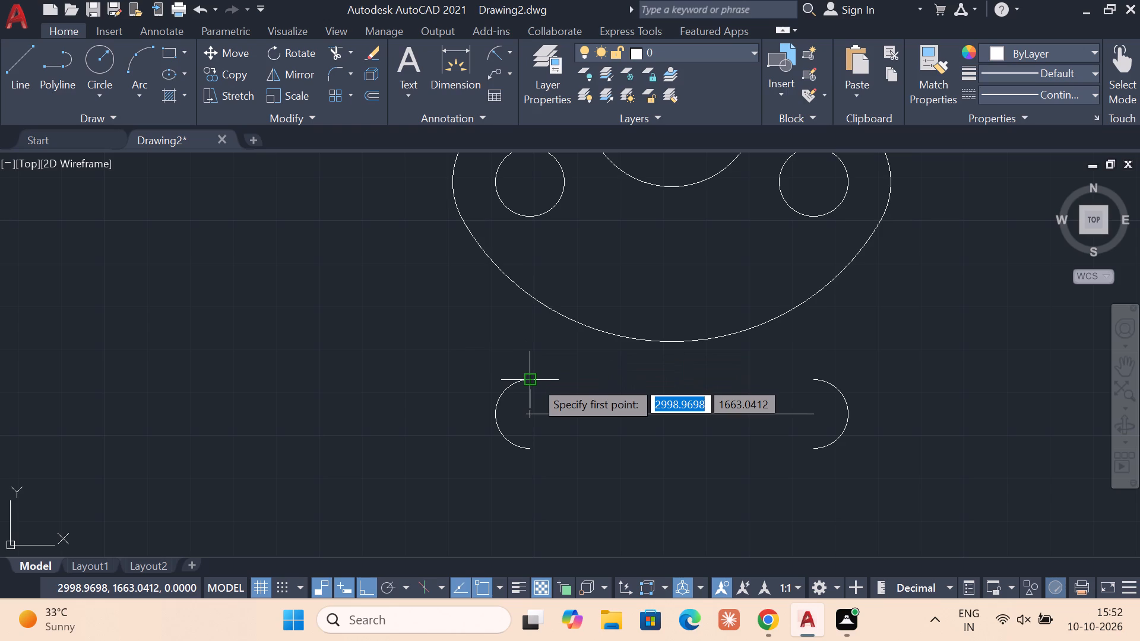
click(534, 380)
click(814, 382)
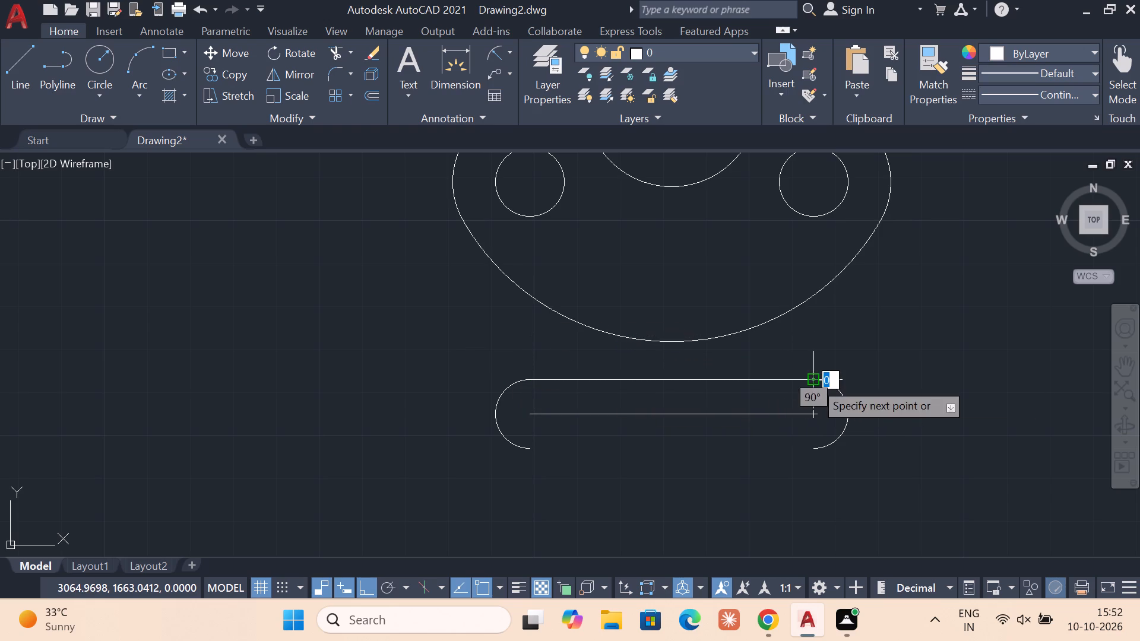
key(Escape)
Draw a 66-long horizontal line joining the lower ends of the two semicircles to close the slot.
click(21, 84)
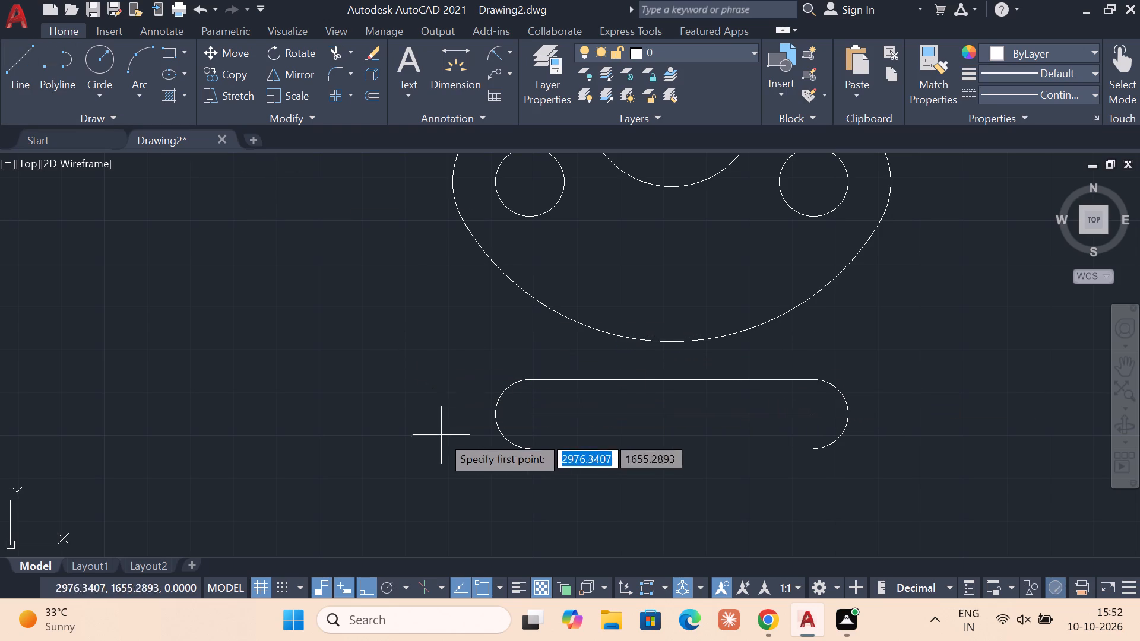
click(534, 450)
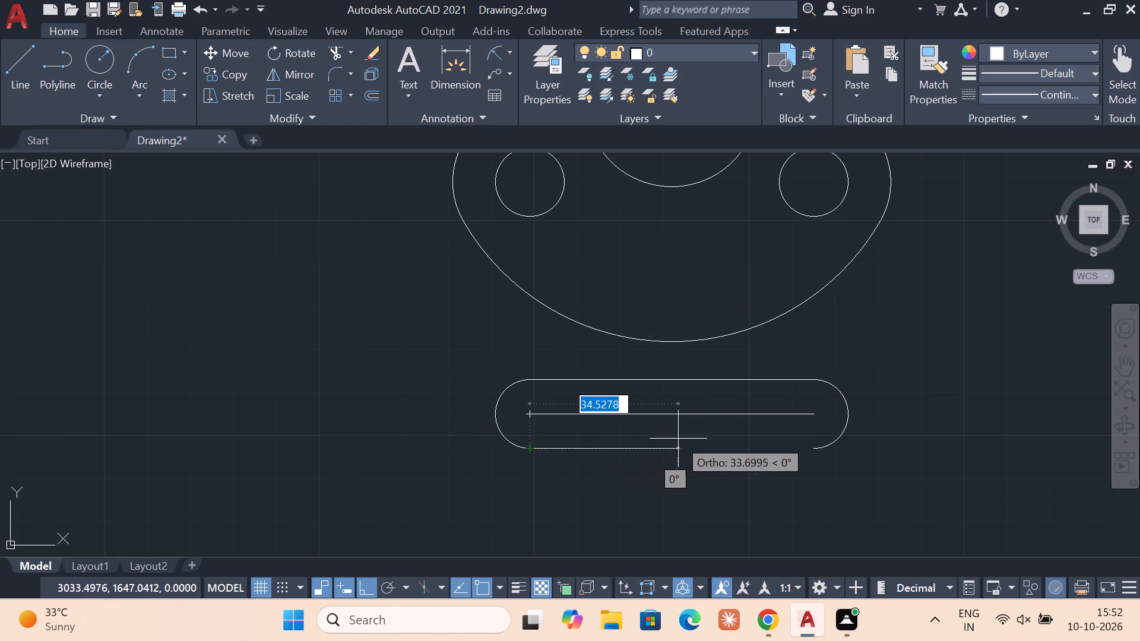
click(813, 446)
key(Escape)
key(Escape)
key(Escape)
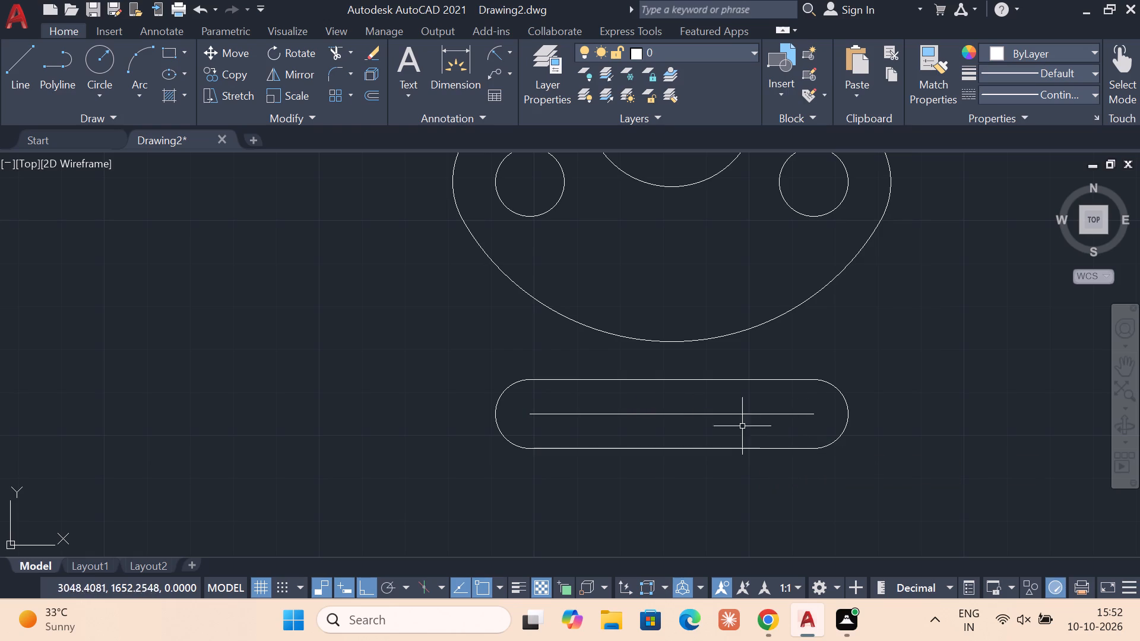
key(Escape)
key(Escape)
Stretch the left end of the slot's centre line horizontally outward, well past the slot's left end.
click(658, 413)
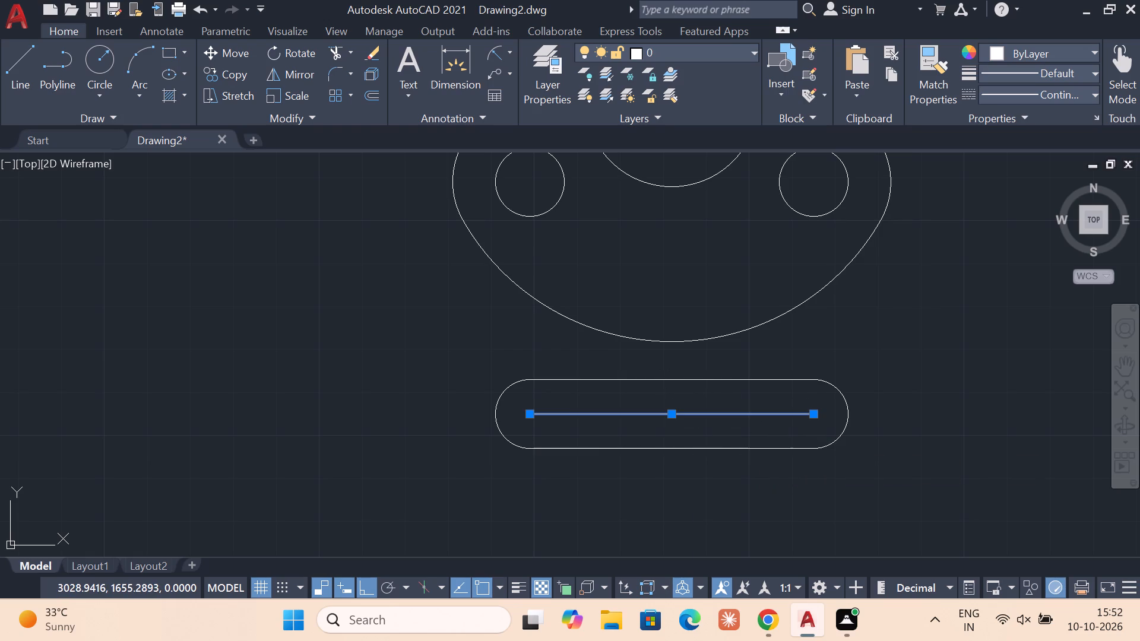
click(527, 412)
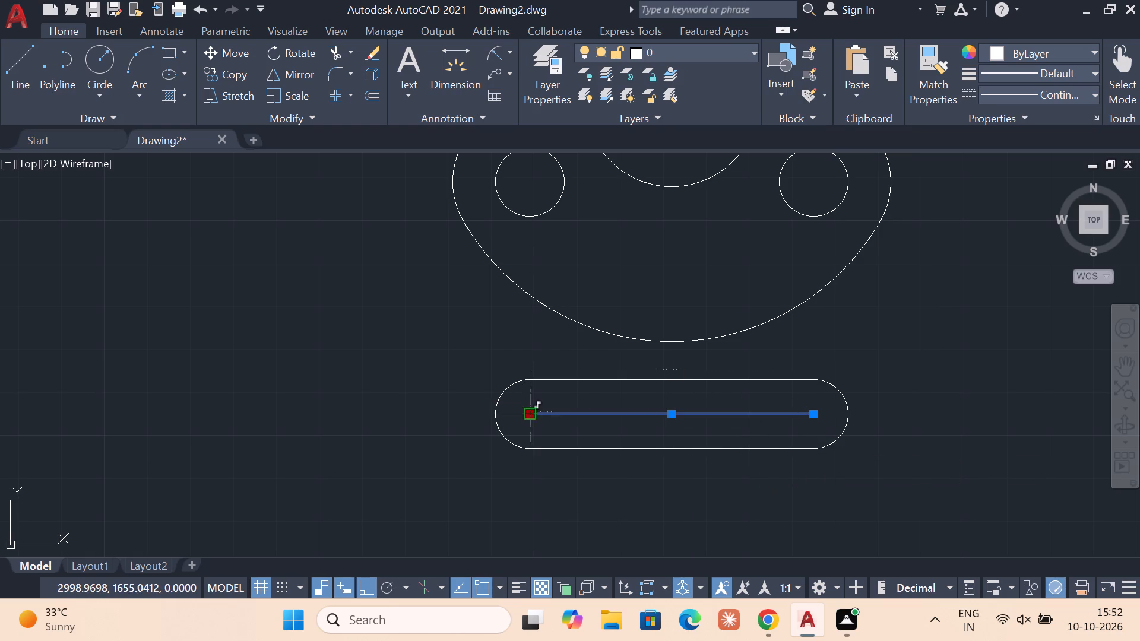
click(166, 387)
key(Escape)
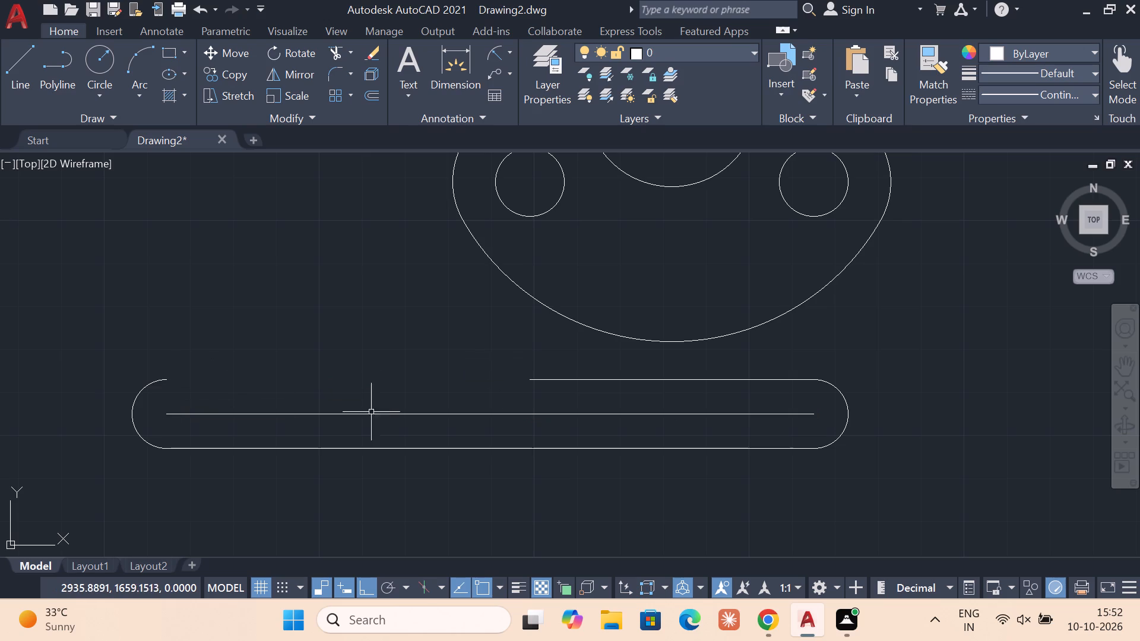
Undo the last stretch of the slot's centre line.
key(ctrl+z)
Delete the continuous horizontal centre line inside the slot.
click(571, 415)
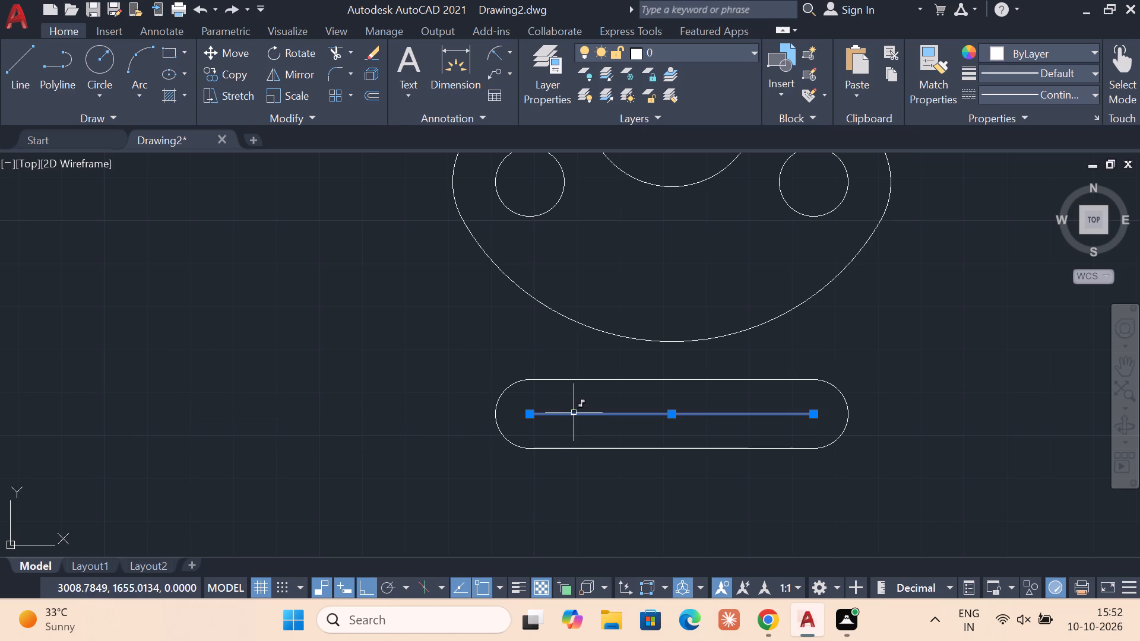
key(Delete)
Draw a horizontal centre line in linetype ACAD_ISO08W100, about 95 long, from the slot's left extremity to beyond its right end.
click(1060, 90)
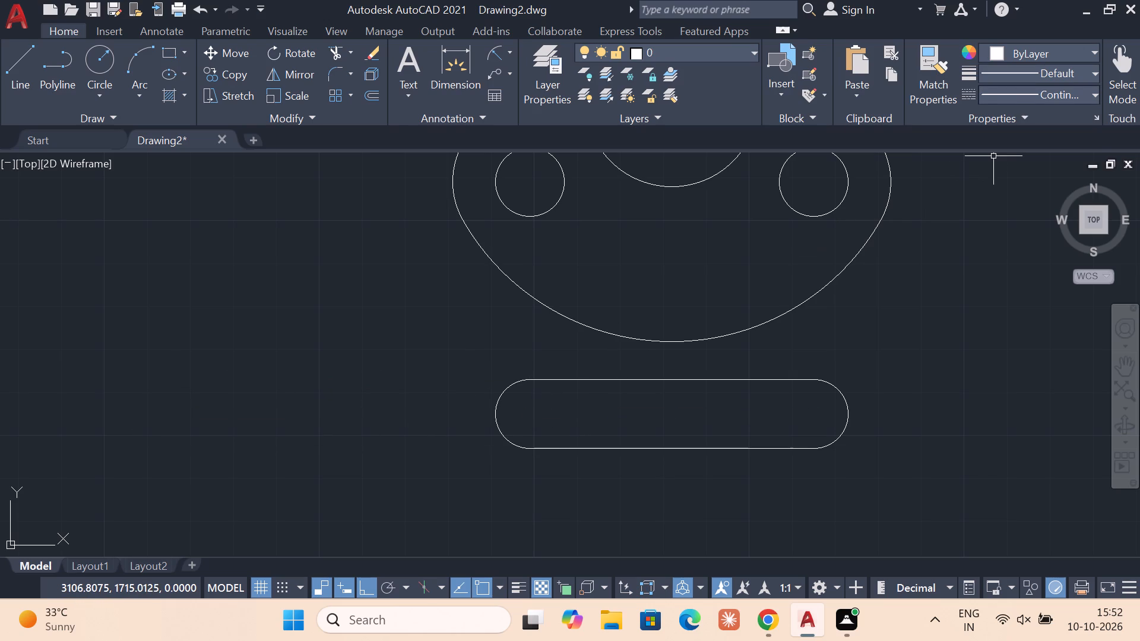
click(1023, 157)
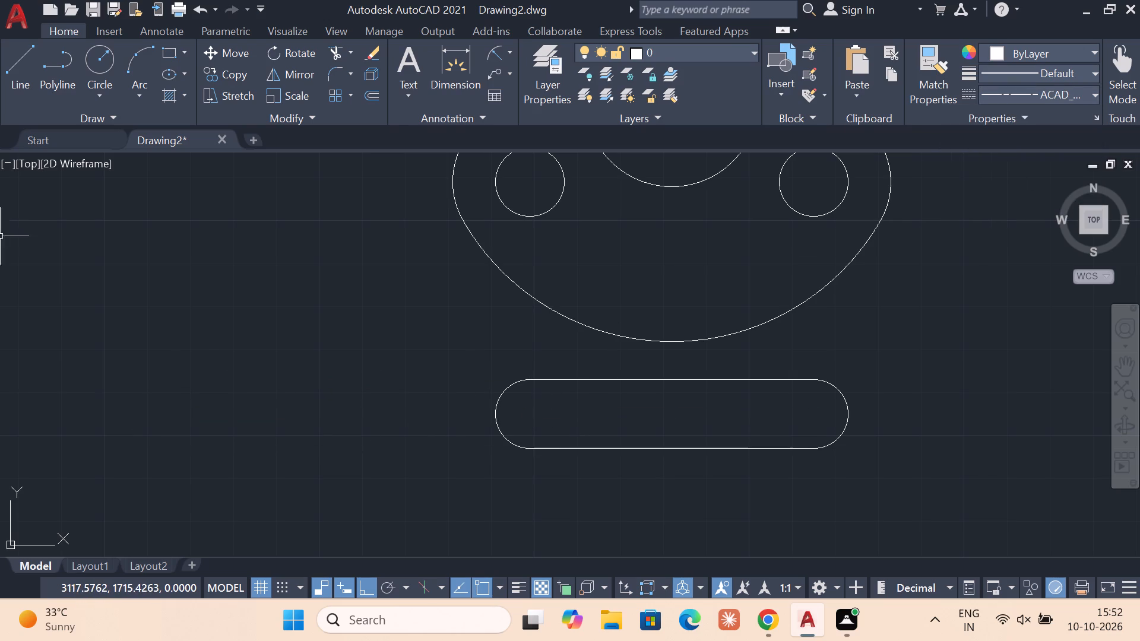
click(27, 75)
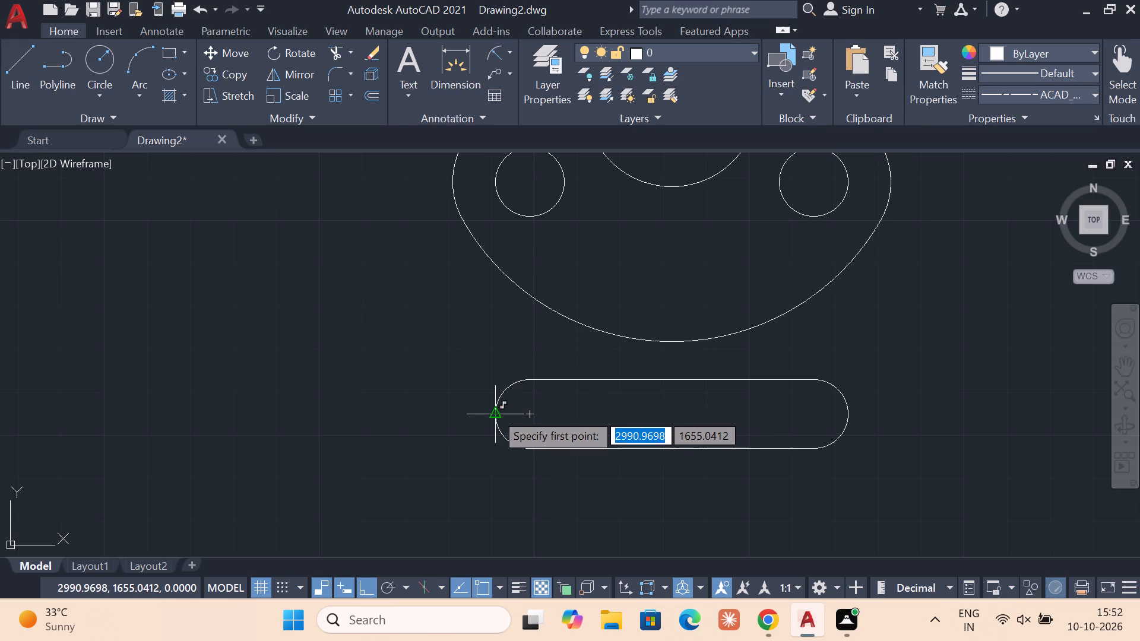
click(495, 412)
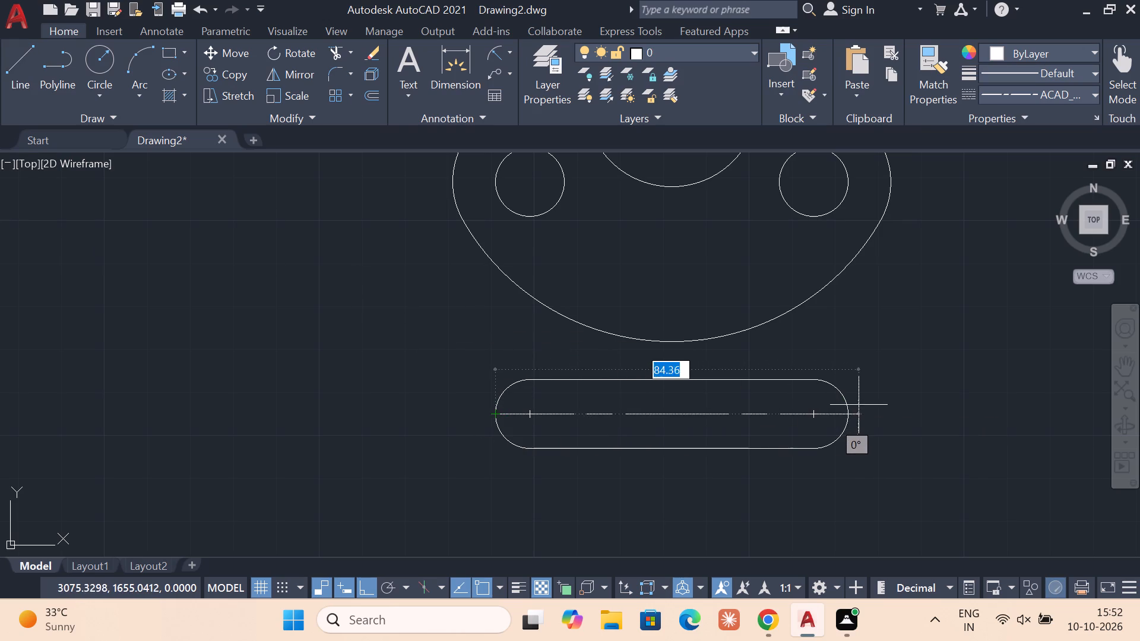
scroll(851, 415, down, 2)
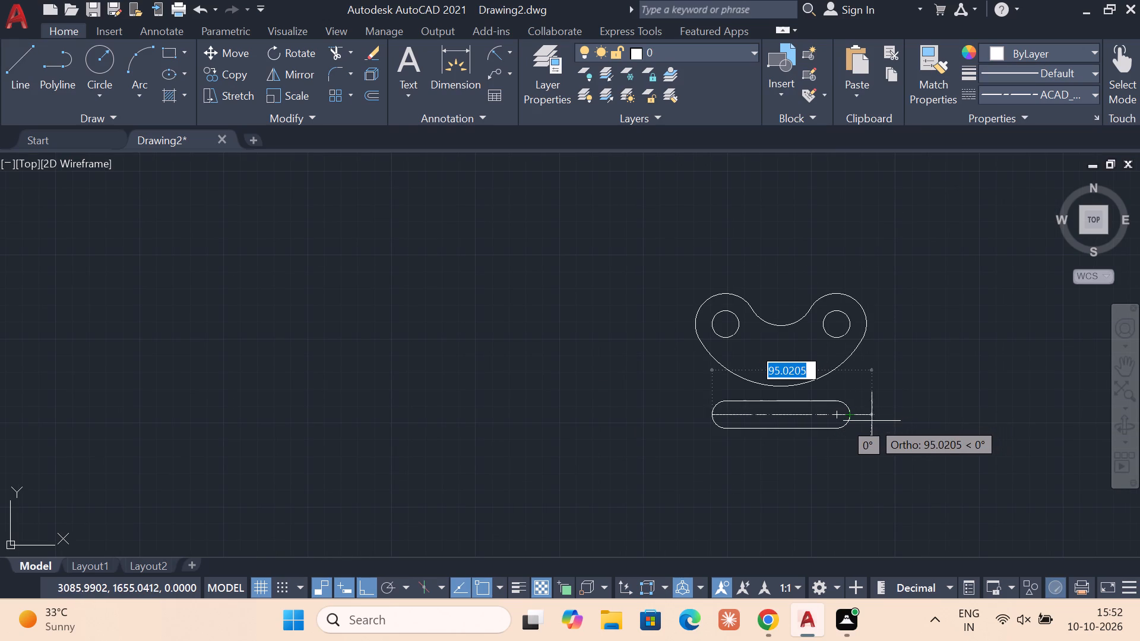
click(872, 421)
right_click(834, 427)
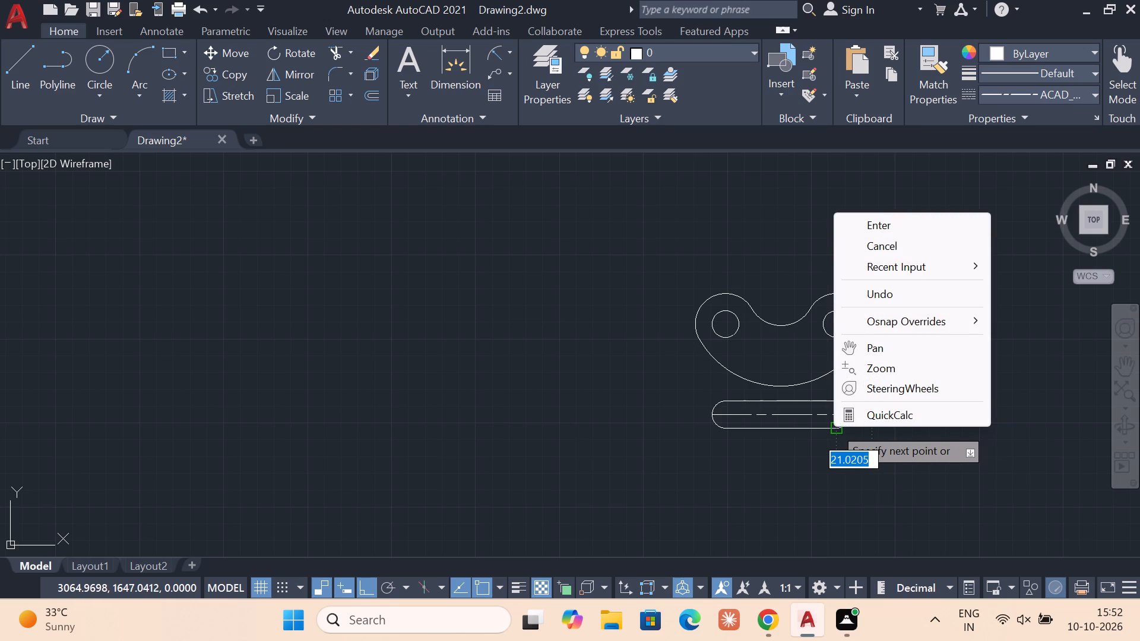
click(874, 219)
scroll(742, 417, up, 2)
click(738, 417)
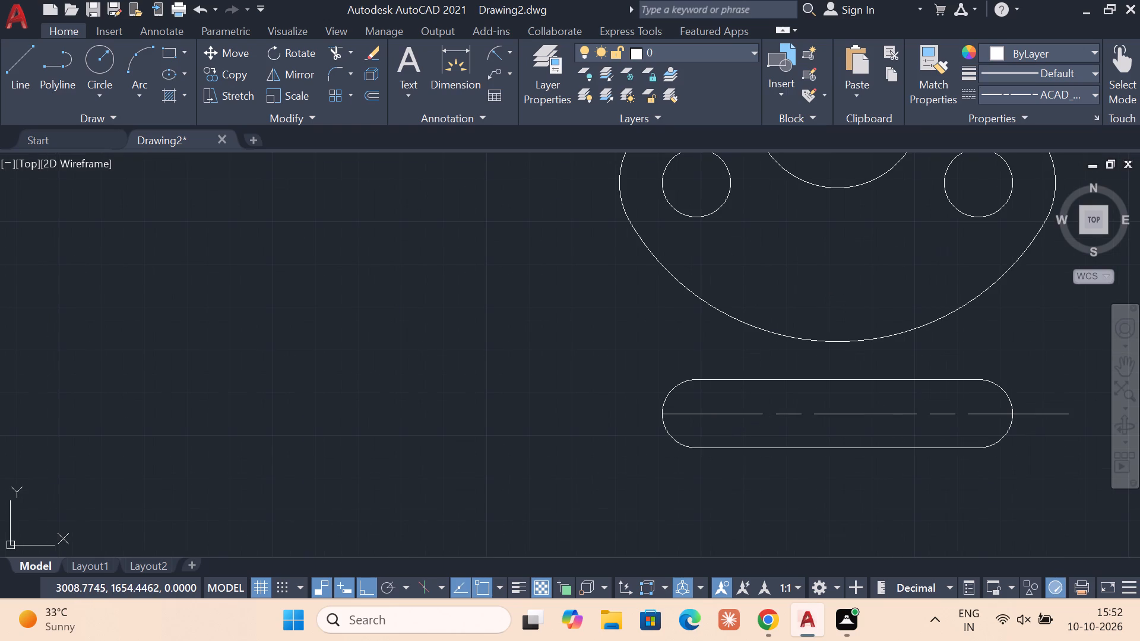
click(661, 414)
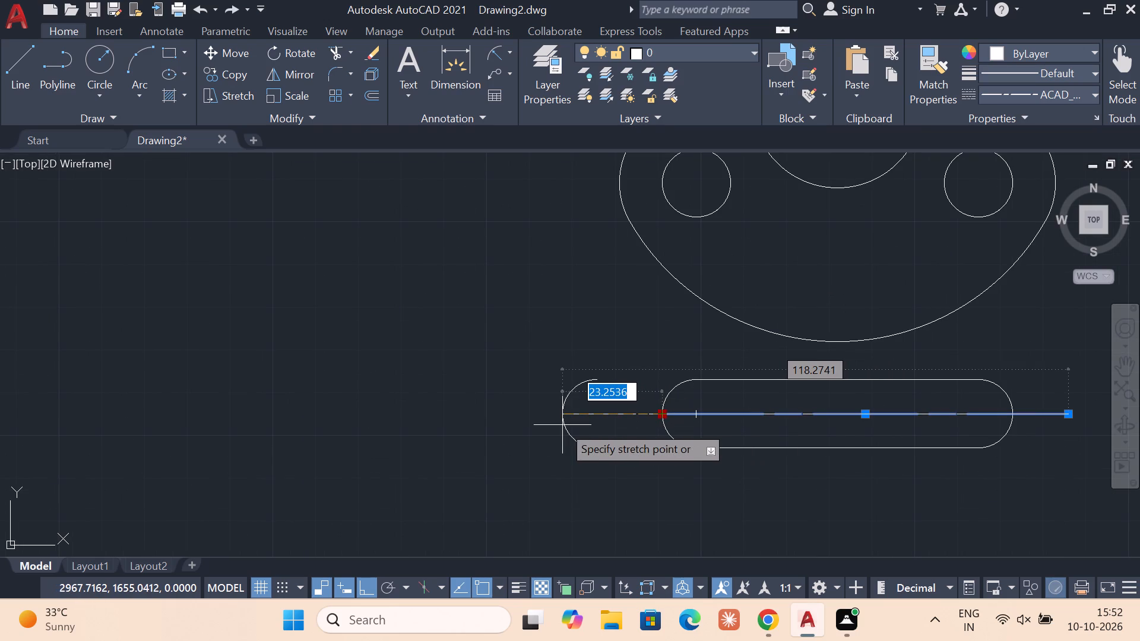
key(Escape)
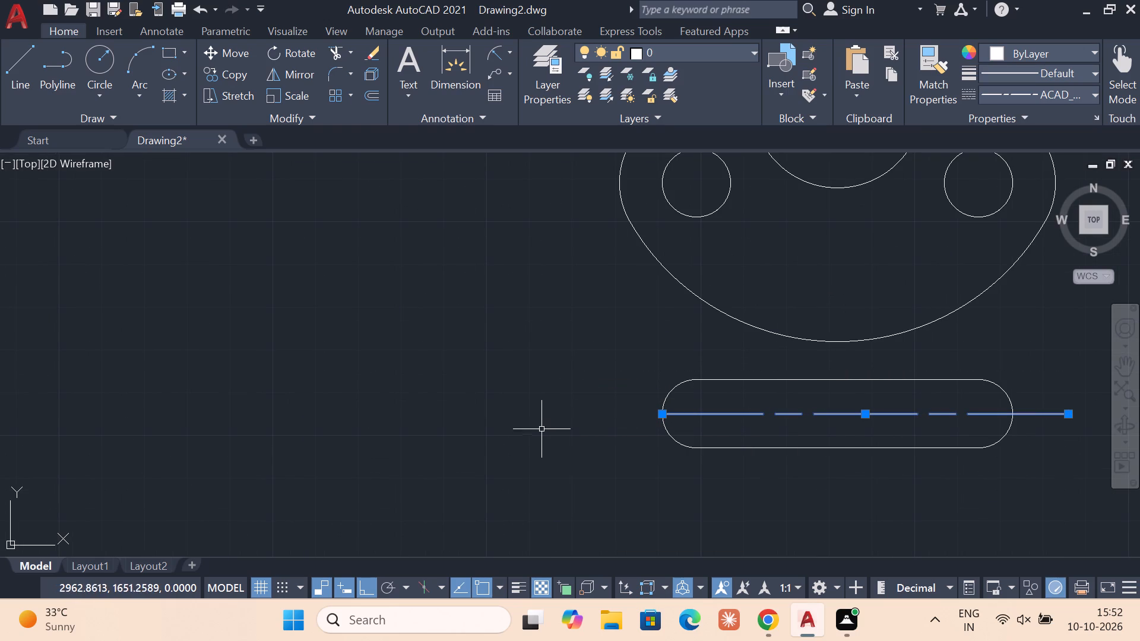
Continue the slot's centre line outward from its left extremity with a horizontal ACAD_ISO08W100 line about 23 long.
click(26, 82)
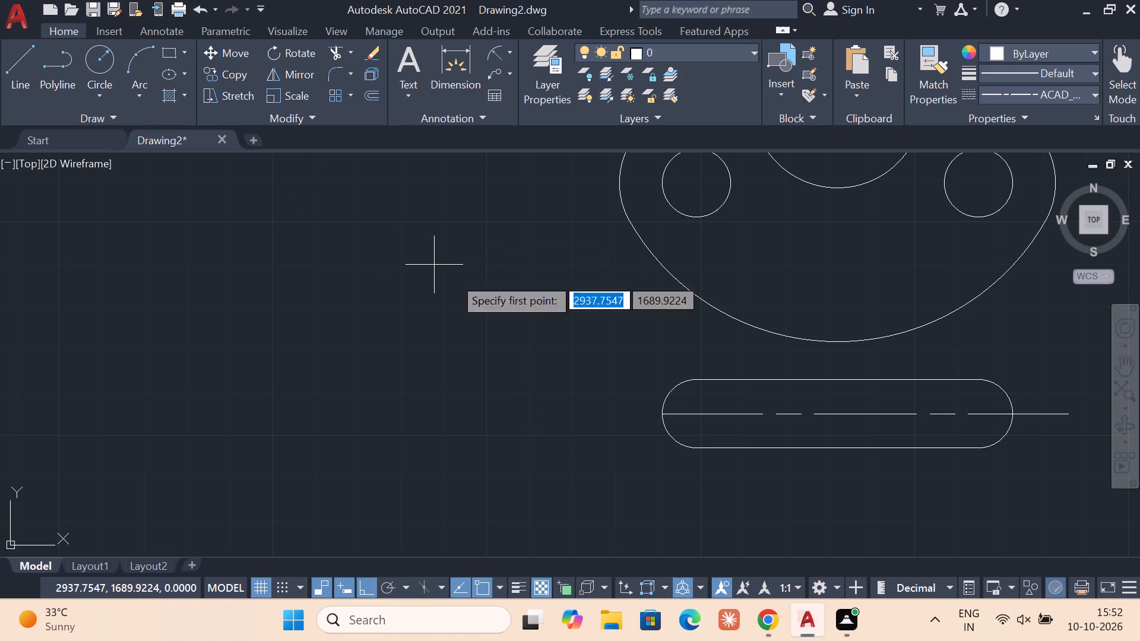
click(666, 418)
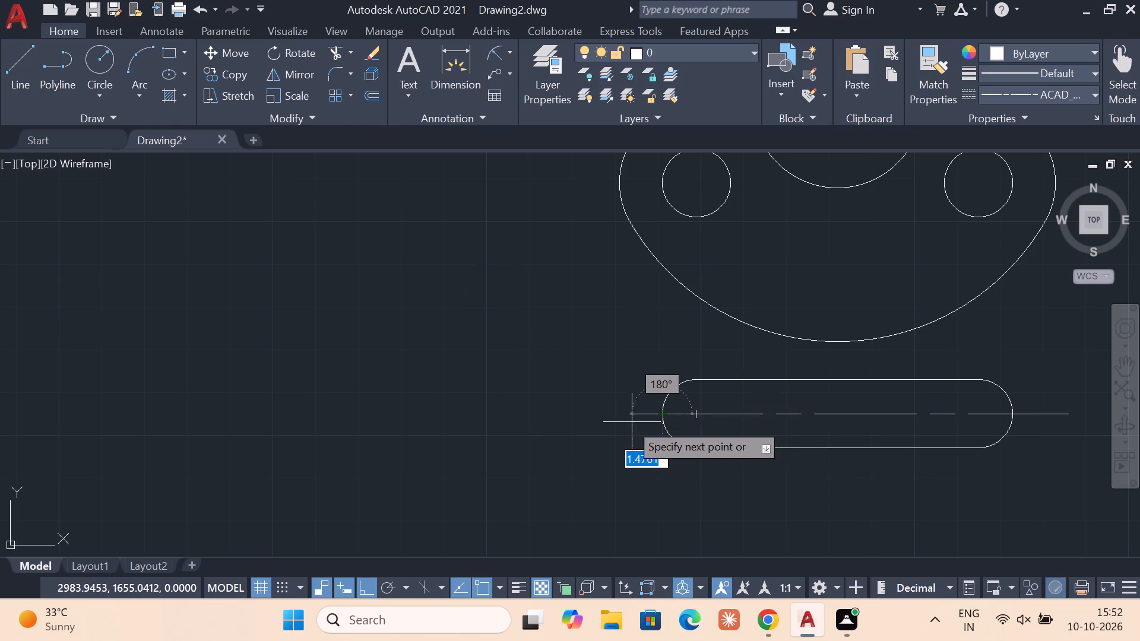
click(562, 426)
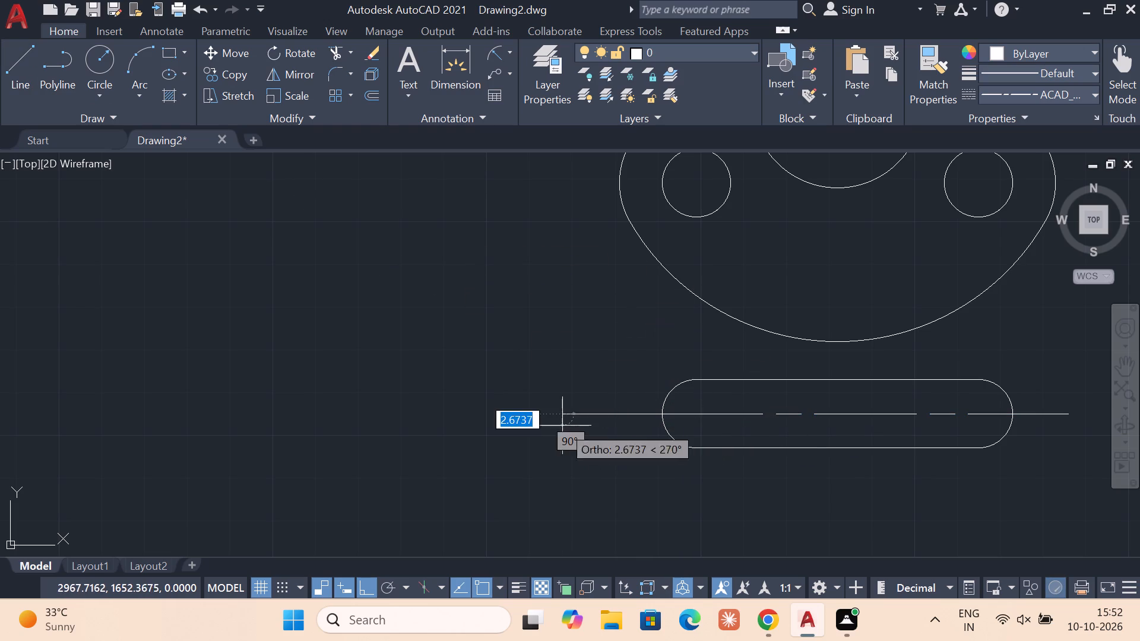
right_click(587, 351)
click(632, 367)
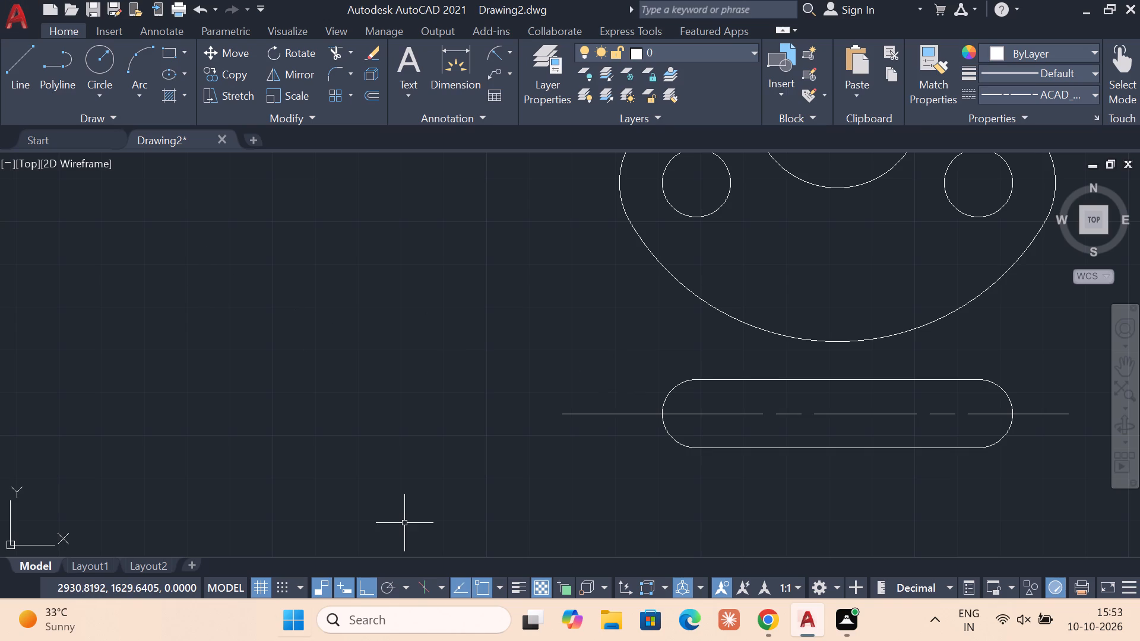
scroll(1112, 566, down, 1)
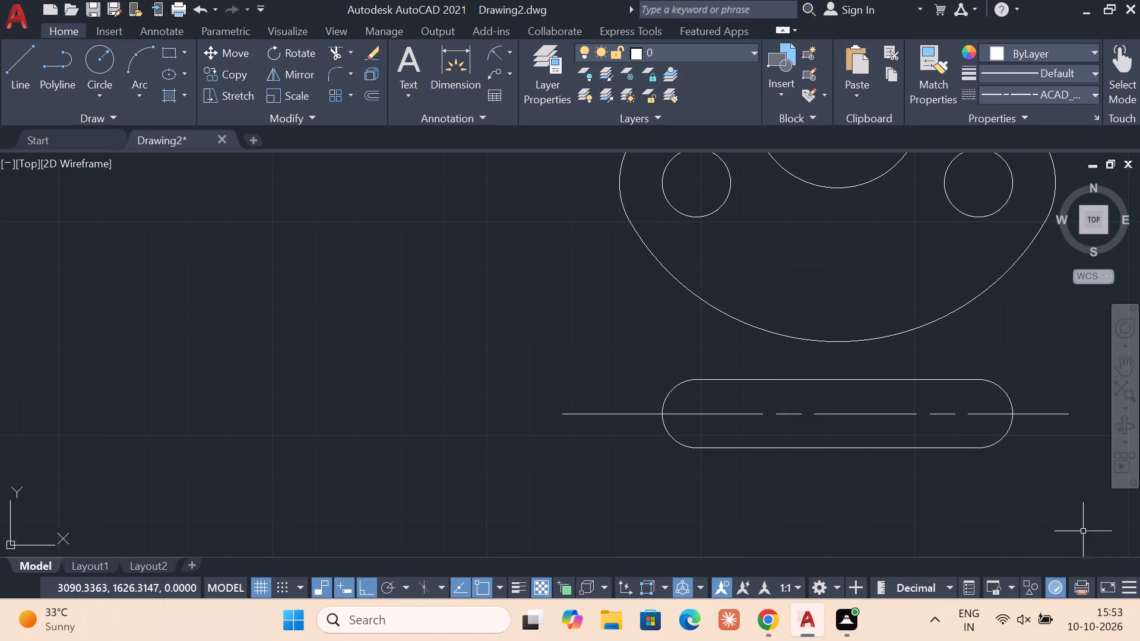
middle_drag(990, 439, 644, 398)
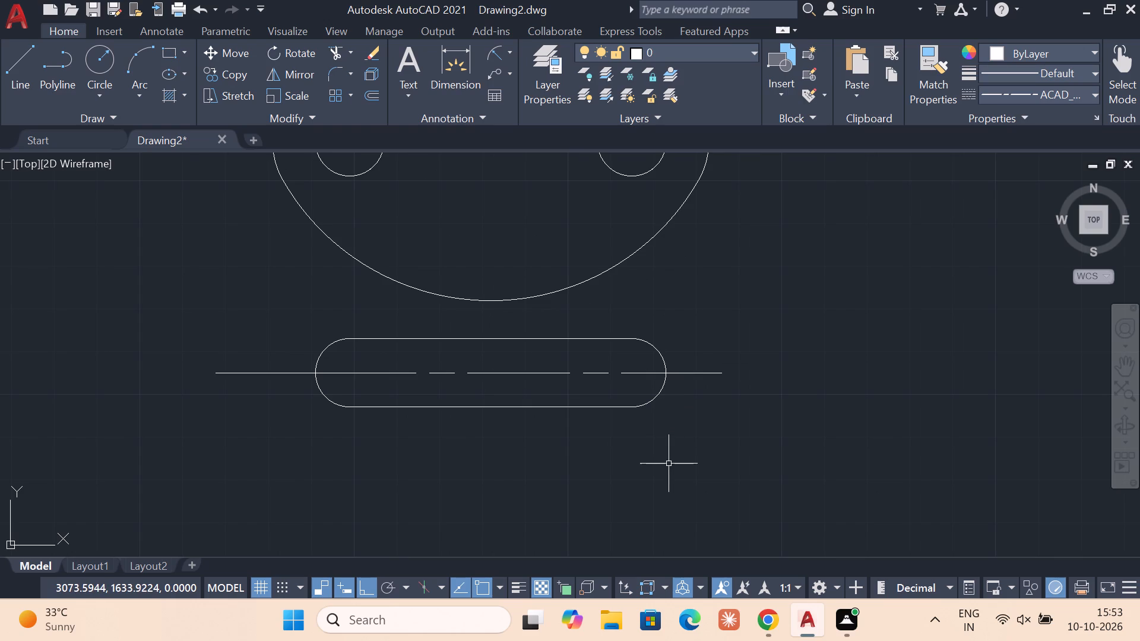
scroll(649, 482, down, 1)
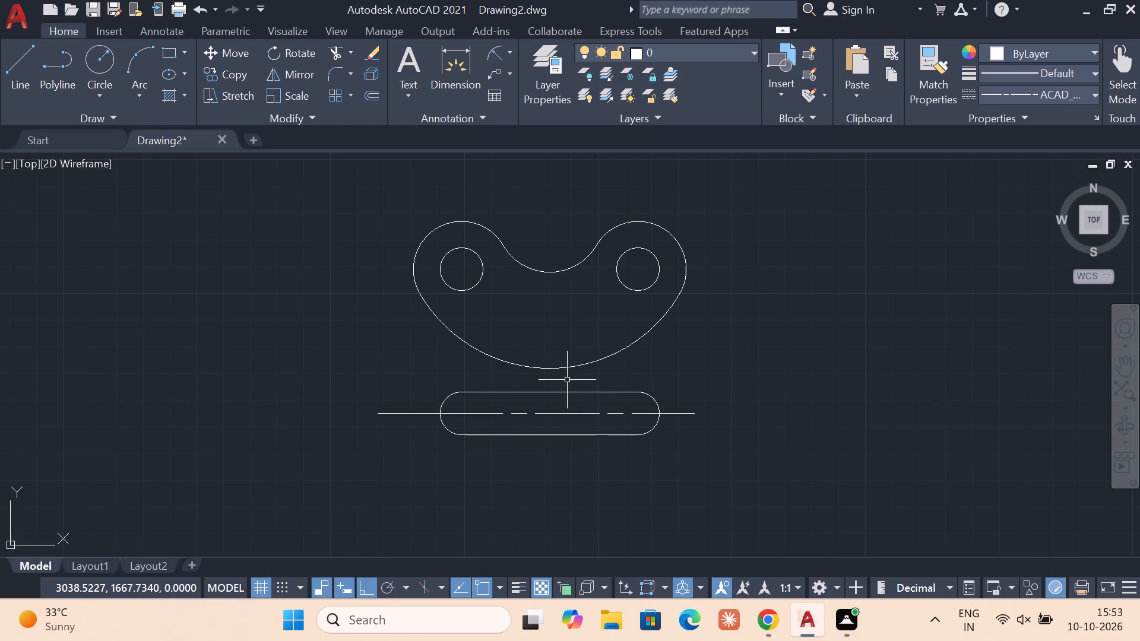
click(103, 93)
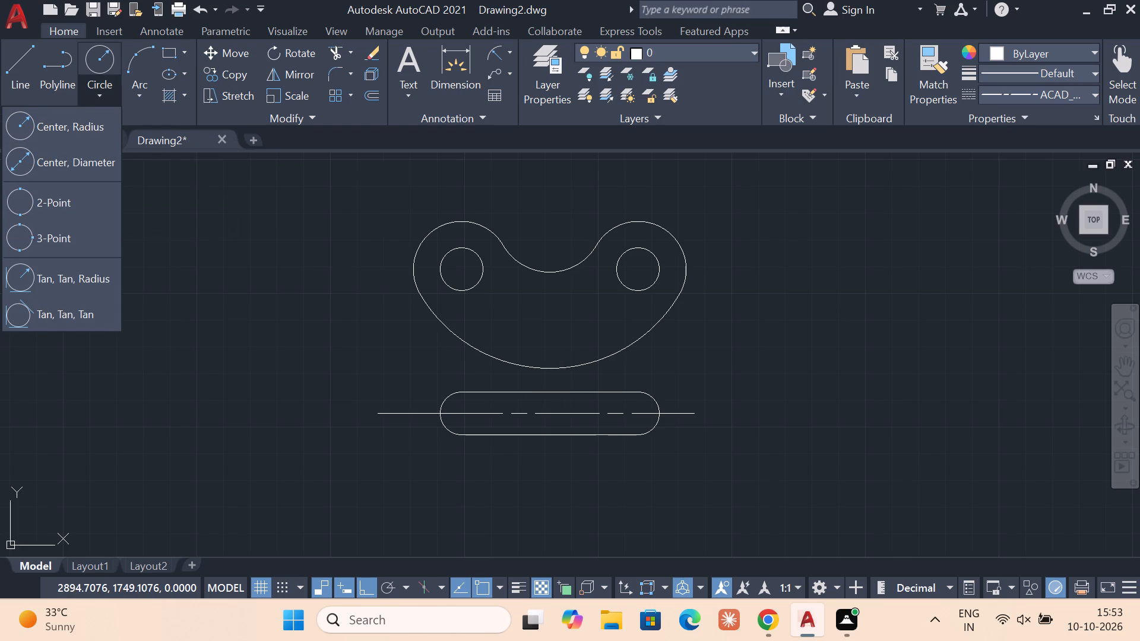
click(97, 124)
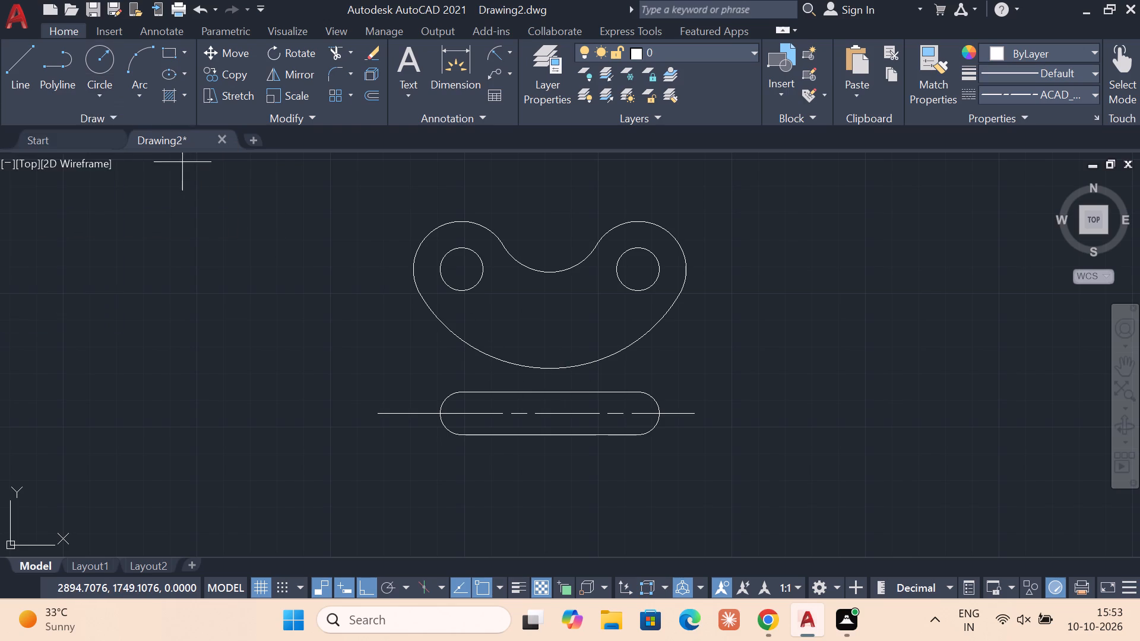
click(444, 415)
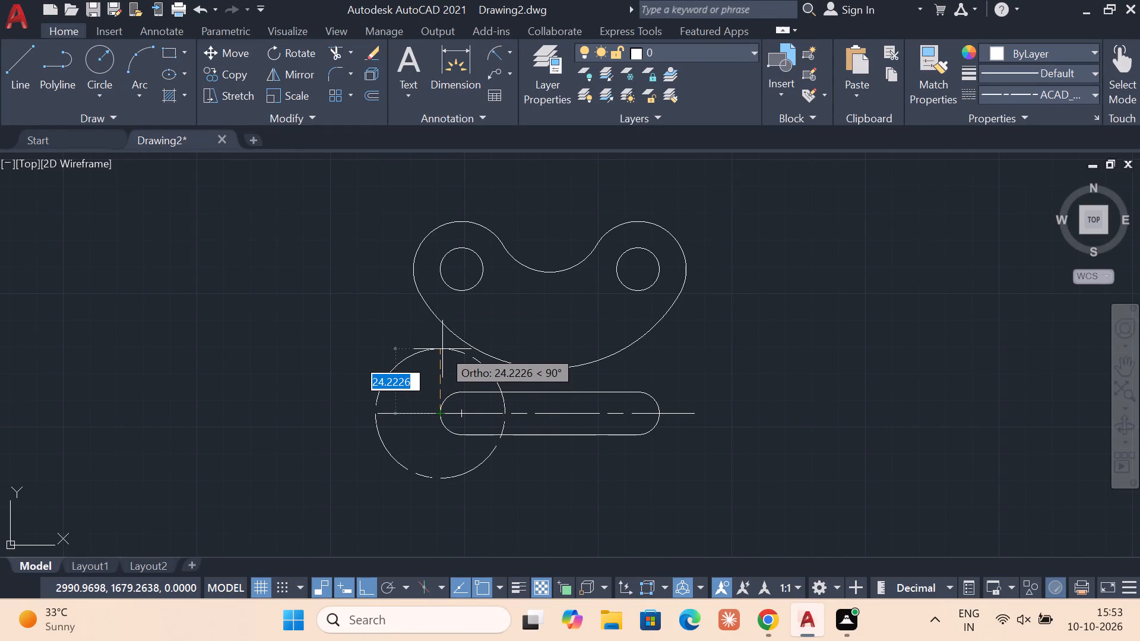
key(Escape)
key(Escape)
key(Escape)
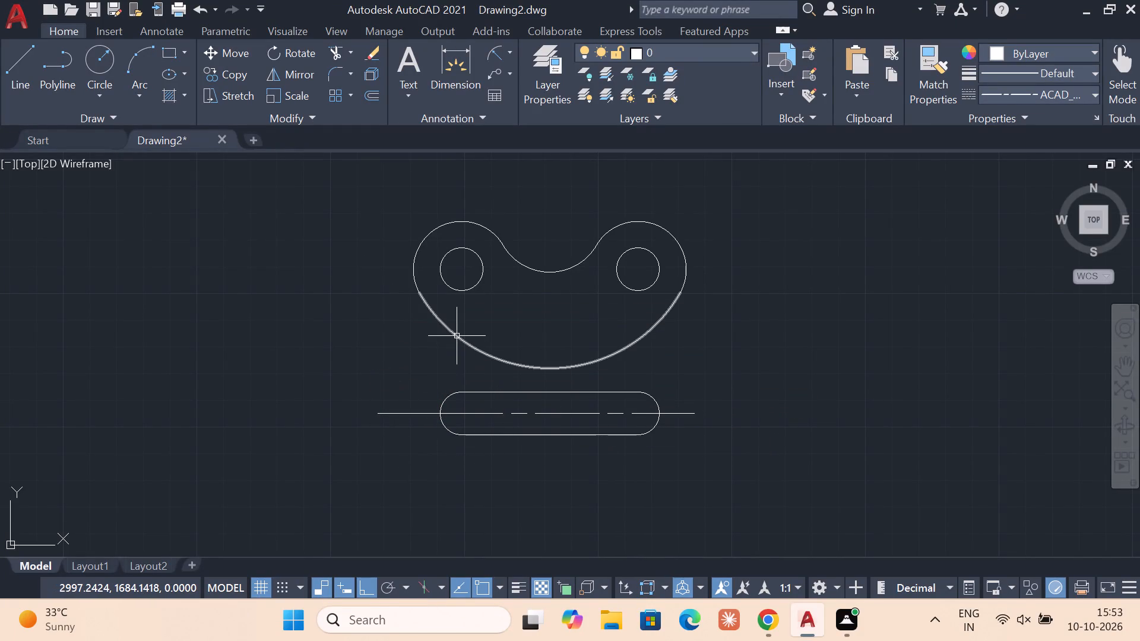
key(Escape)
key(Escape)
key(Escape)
Set the current linetype back to Continuous.
click(1041, 97)
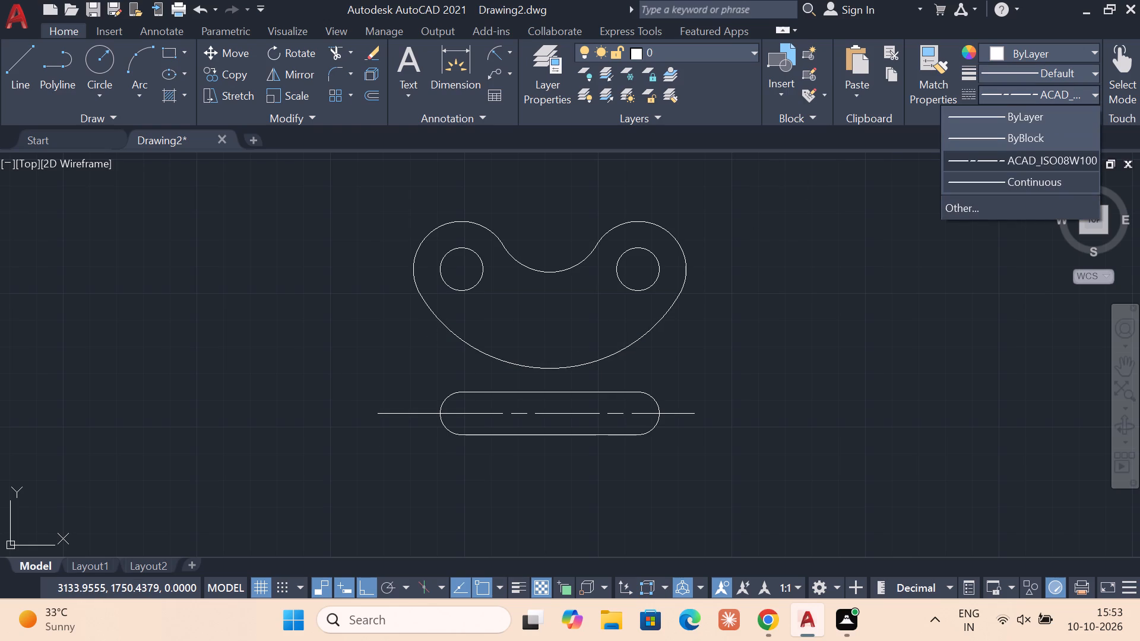
click(1047, 189)
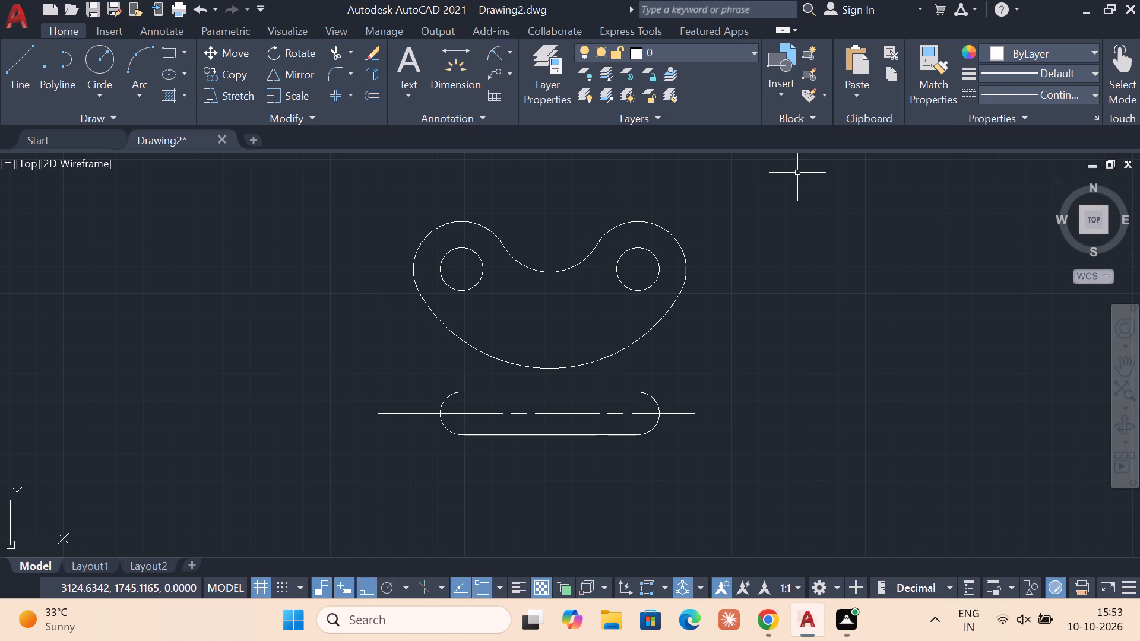
click(17, 84)
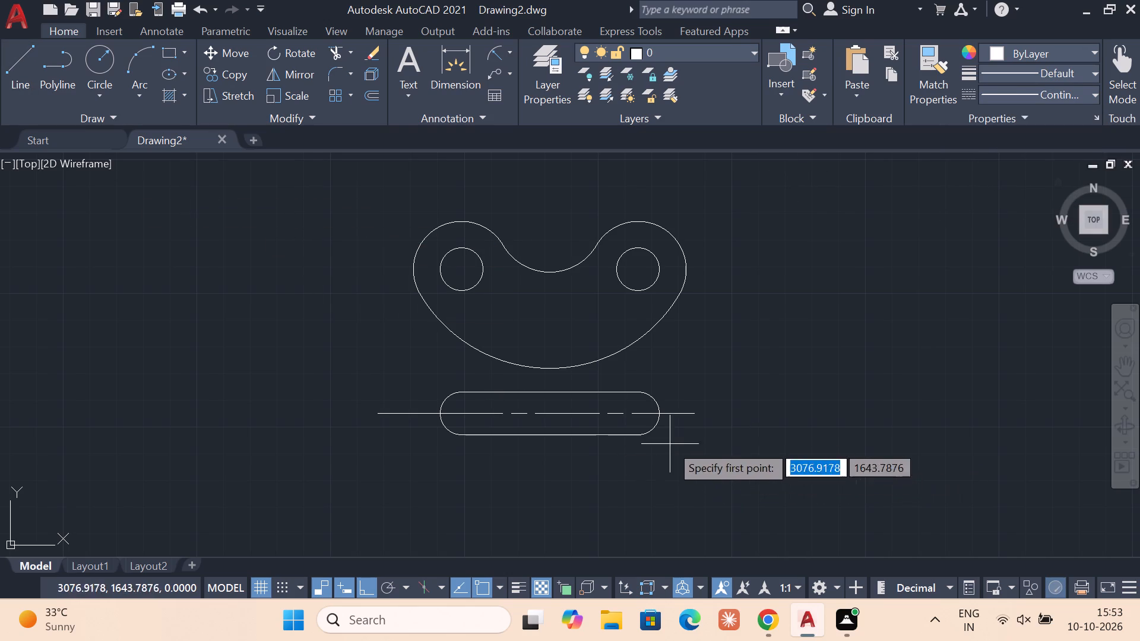
key(Escape)
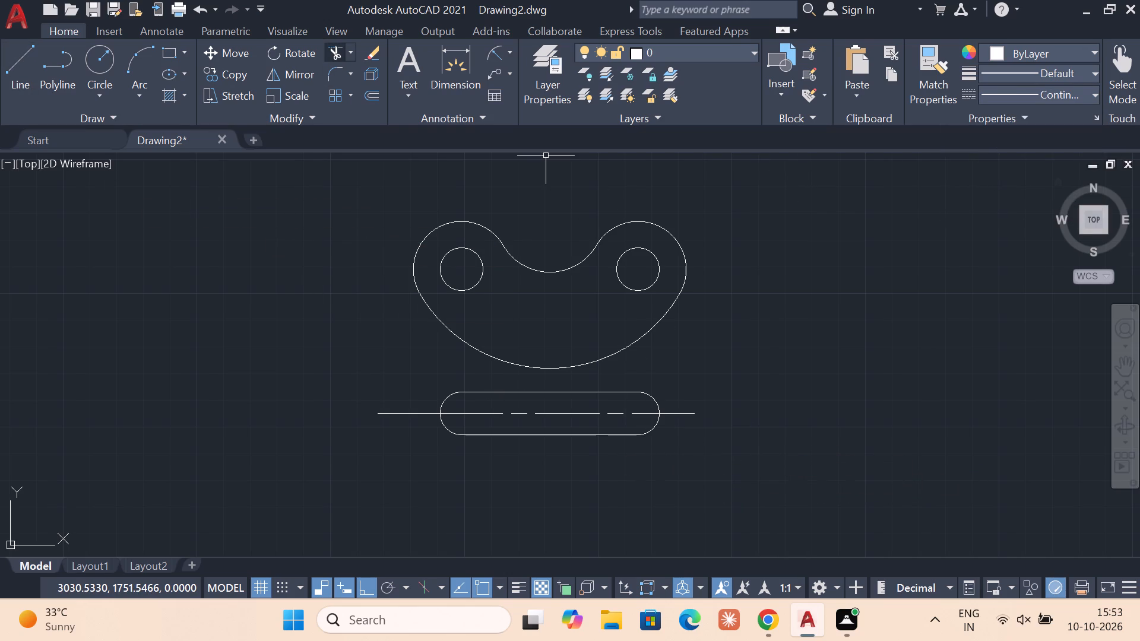
Fillet the slot's left semicircle to the left side of the large lower arc of the two-lobed profile with radius 22.
click(353, 76)
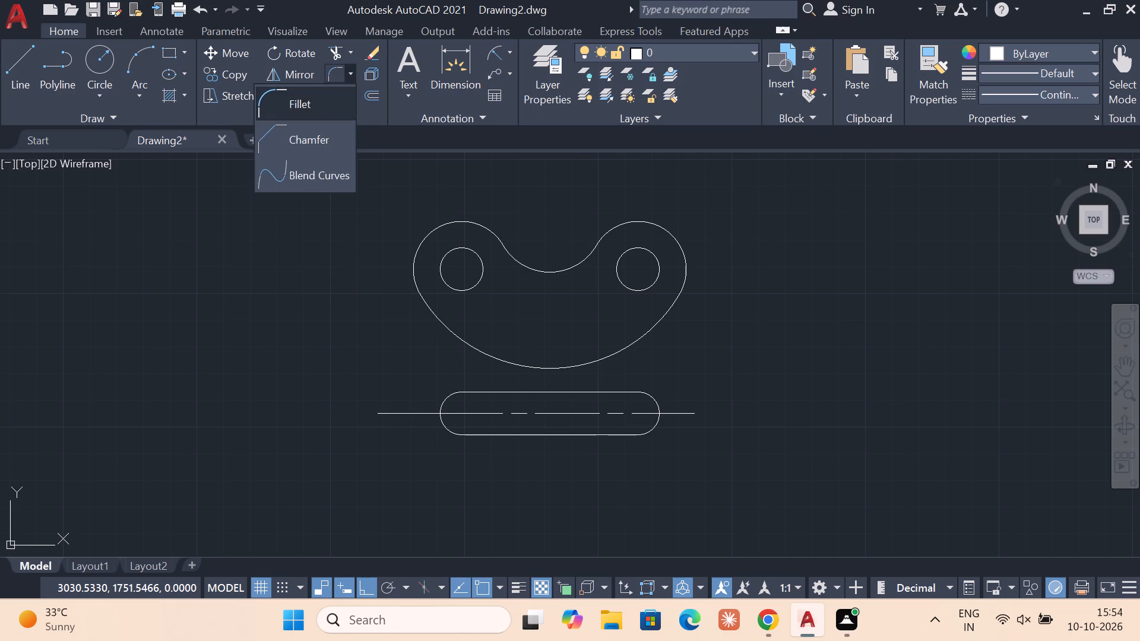
click(322, 96)
key(r)
key(Return)
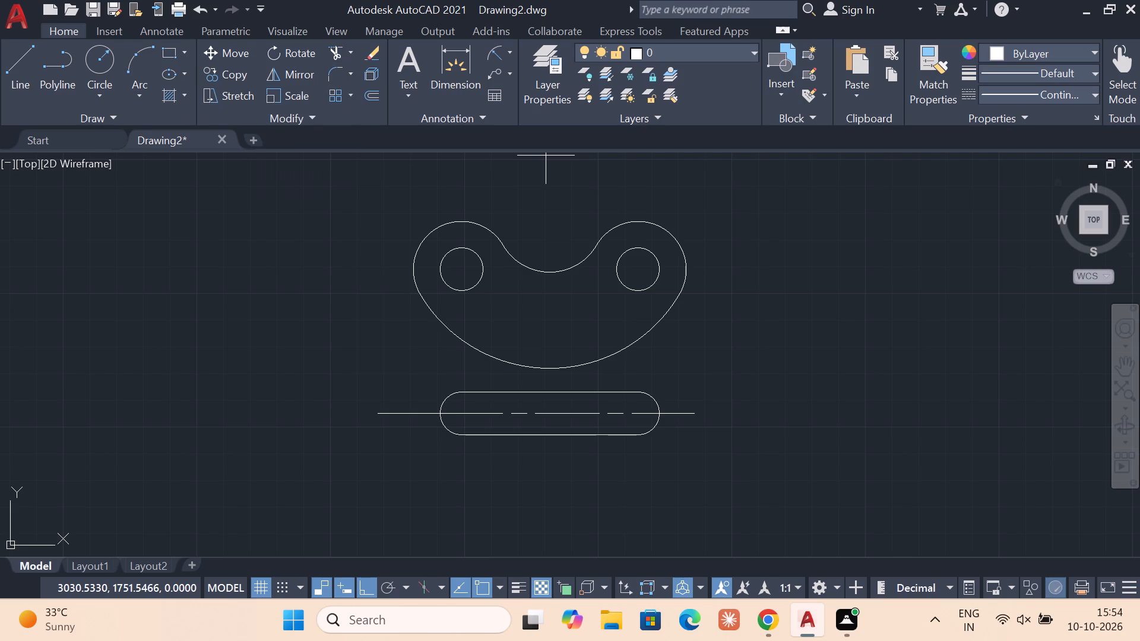
text(22)
key(Return)
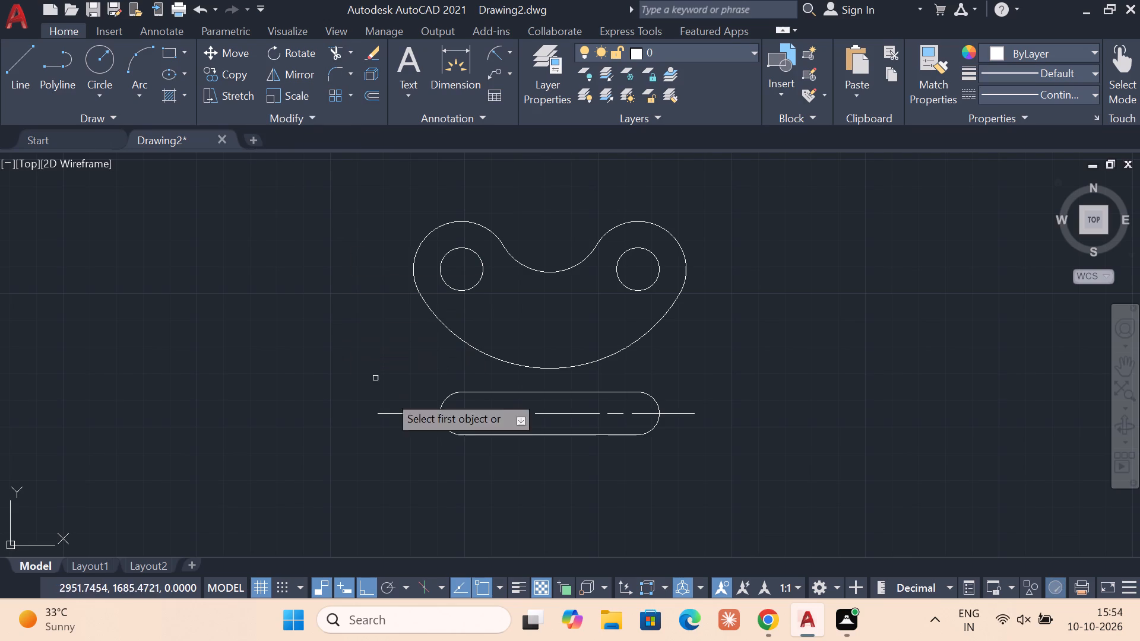
click(448, 396)
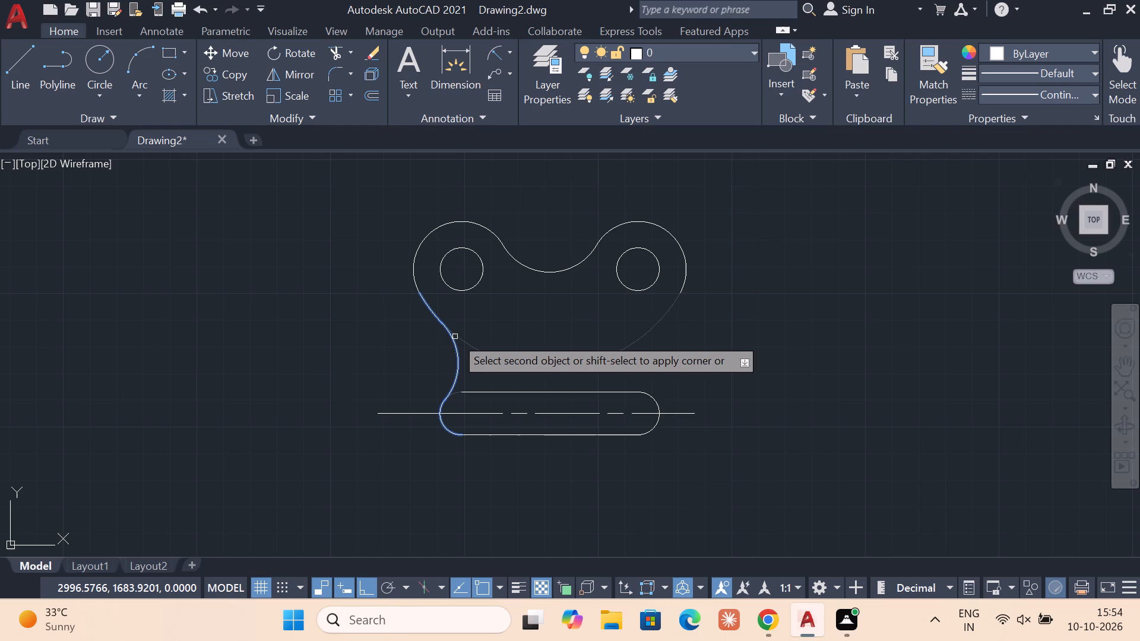
click(455, 337)
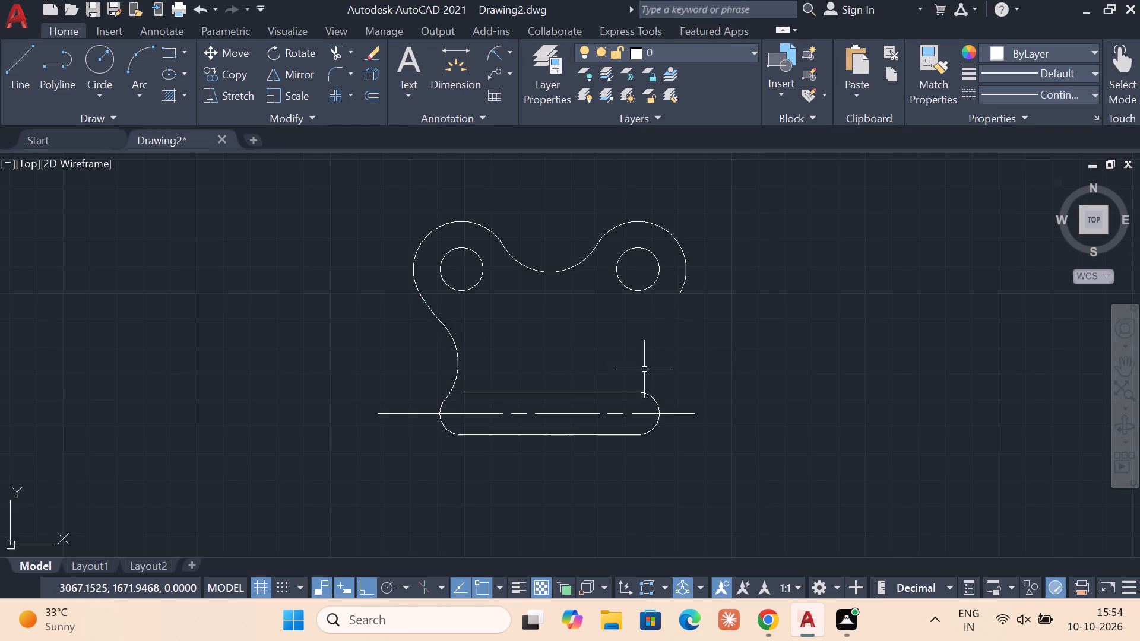
key(Escape)
Fillet the slot's right semicircle to the outer arc of the right lobe with the same radius of 22.
click(352, 80)
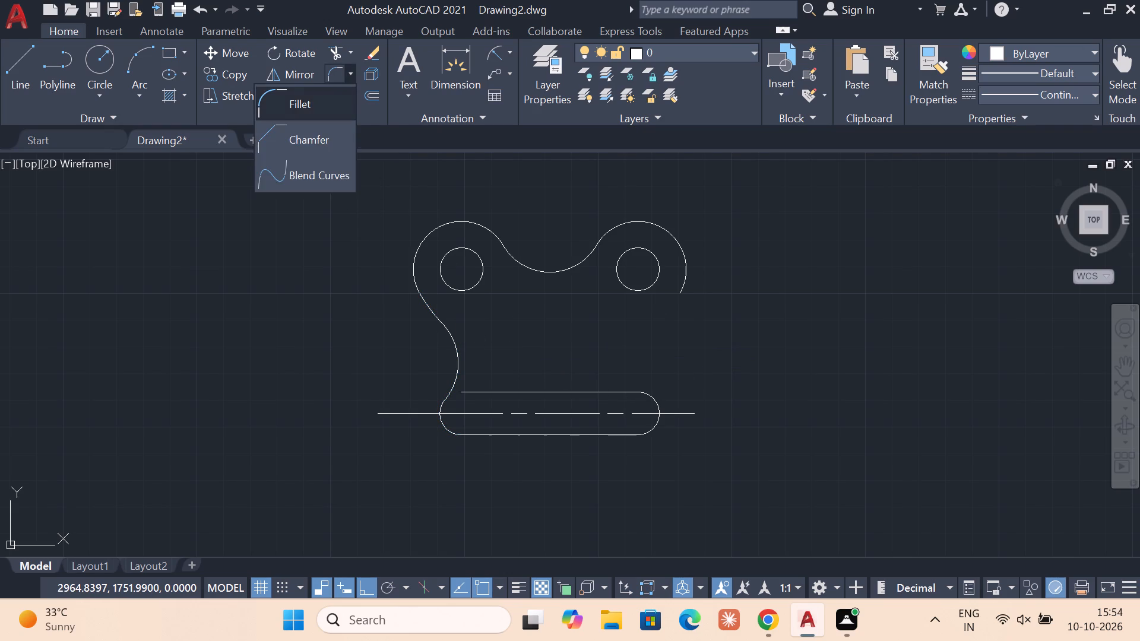
click(318, 103)
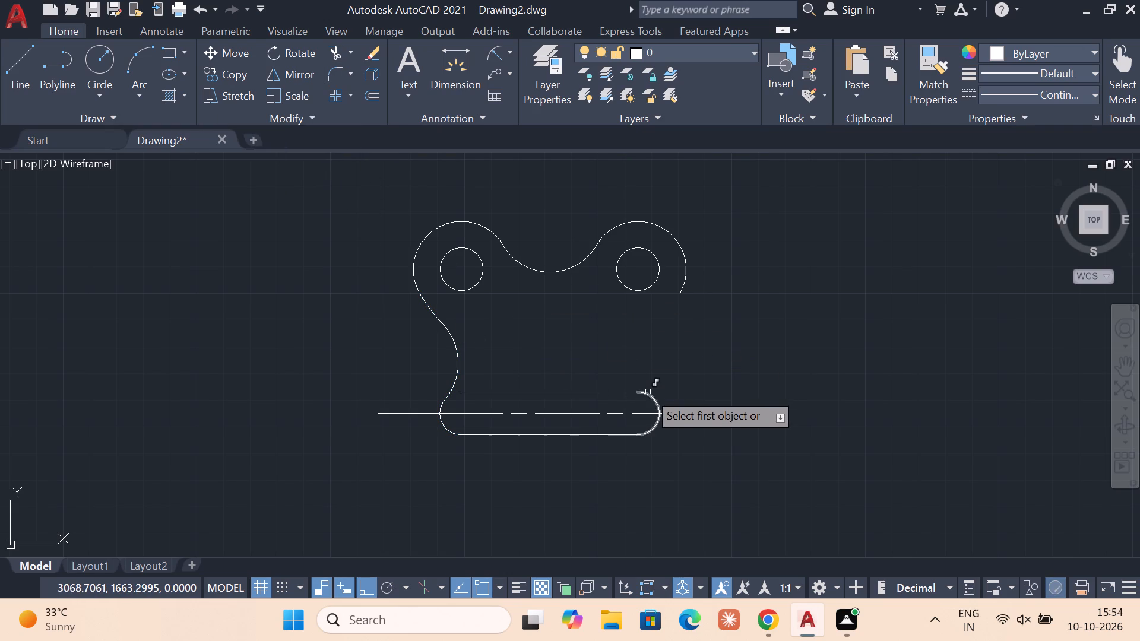
click(648, 392)
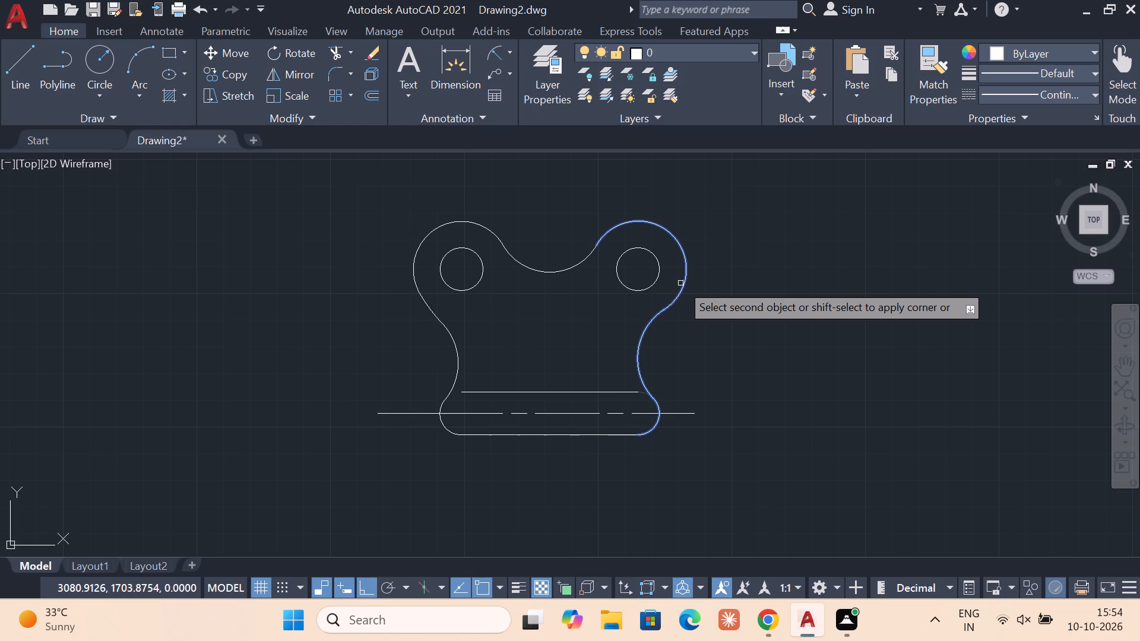
click(680, 283)
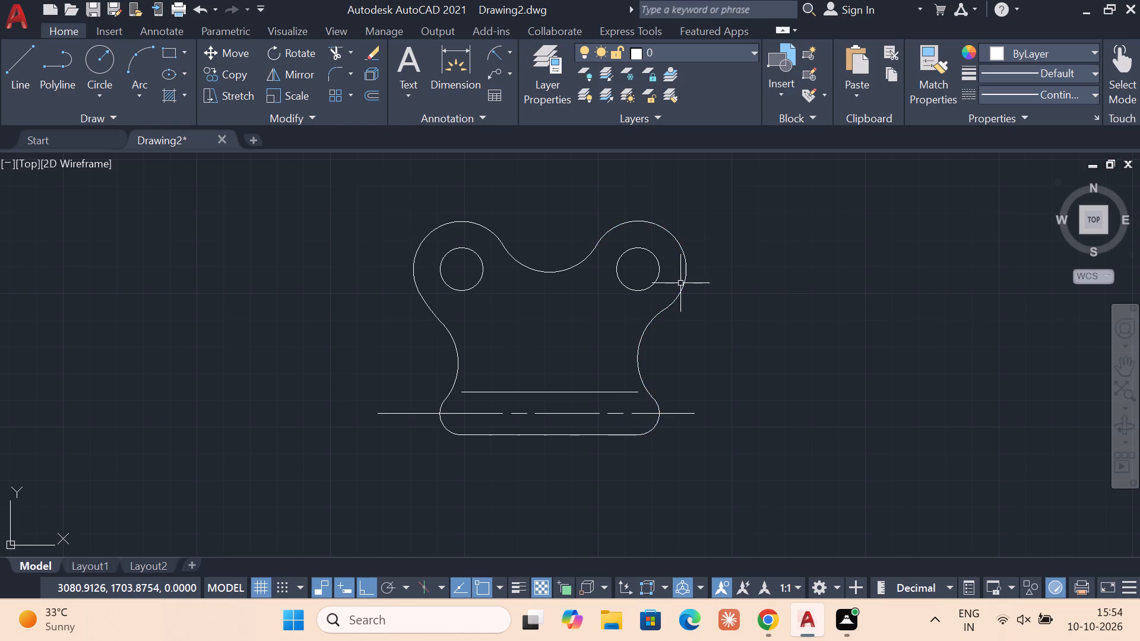
Draw a radius-56 circle centred on the centre of the concave arc between the two lobes.
key(Escape)
key(Escape)
key(Escape)
click(110, 82)
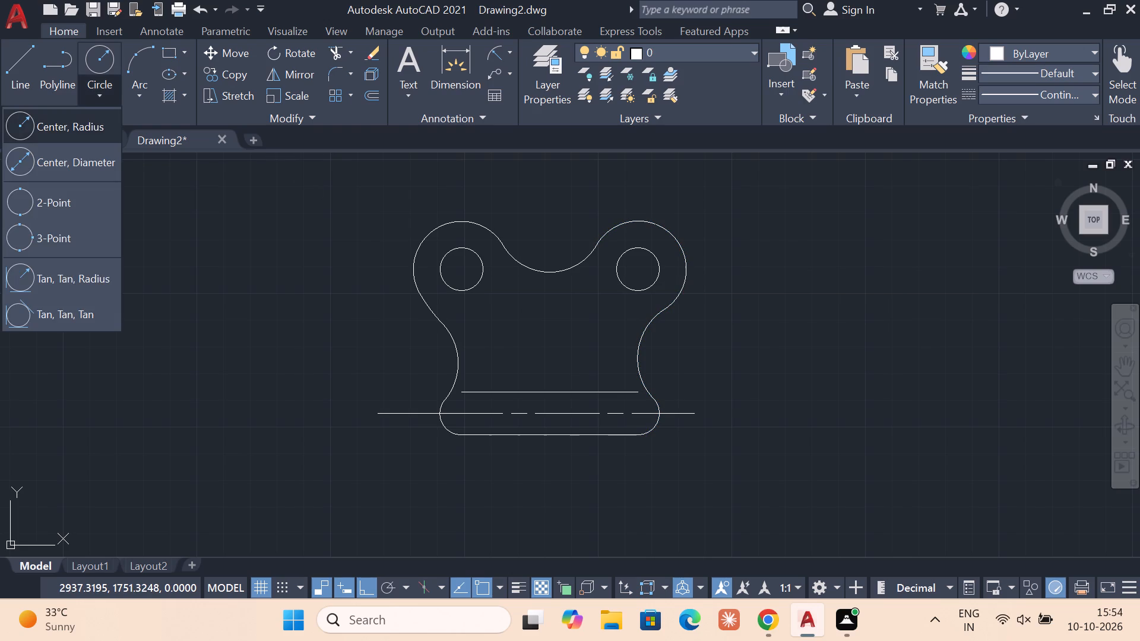
click(98, 115)
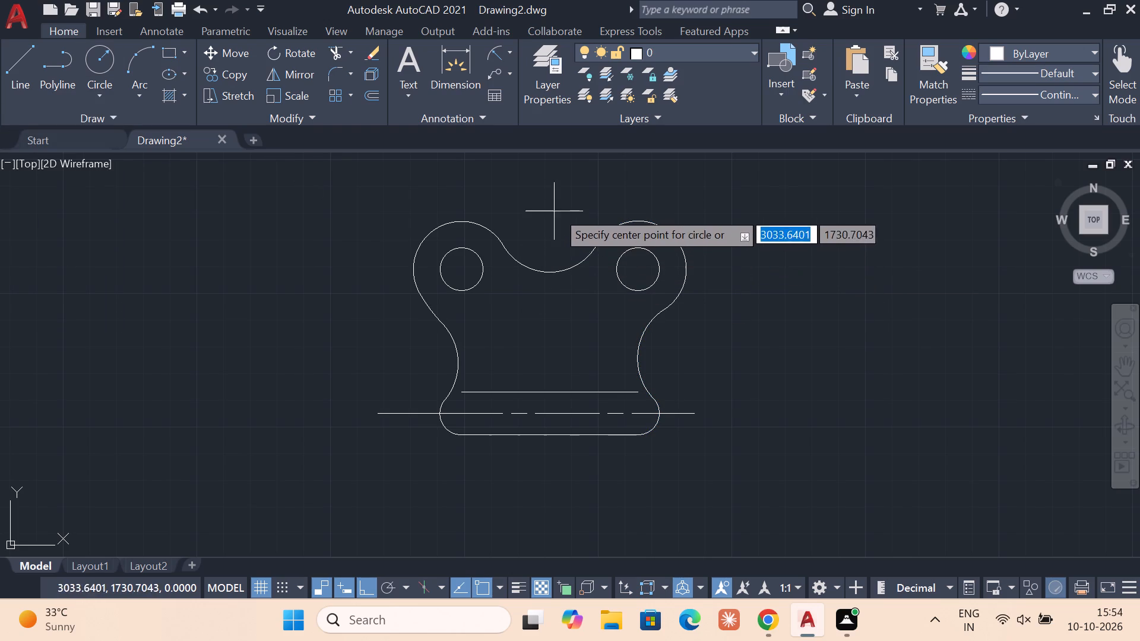
click(553, 220)
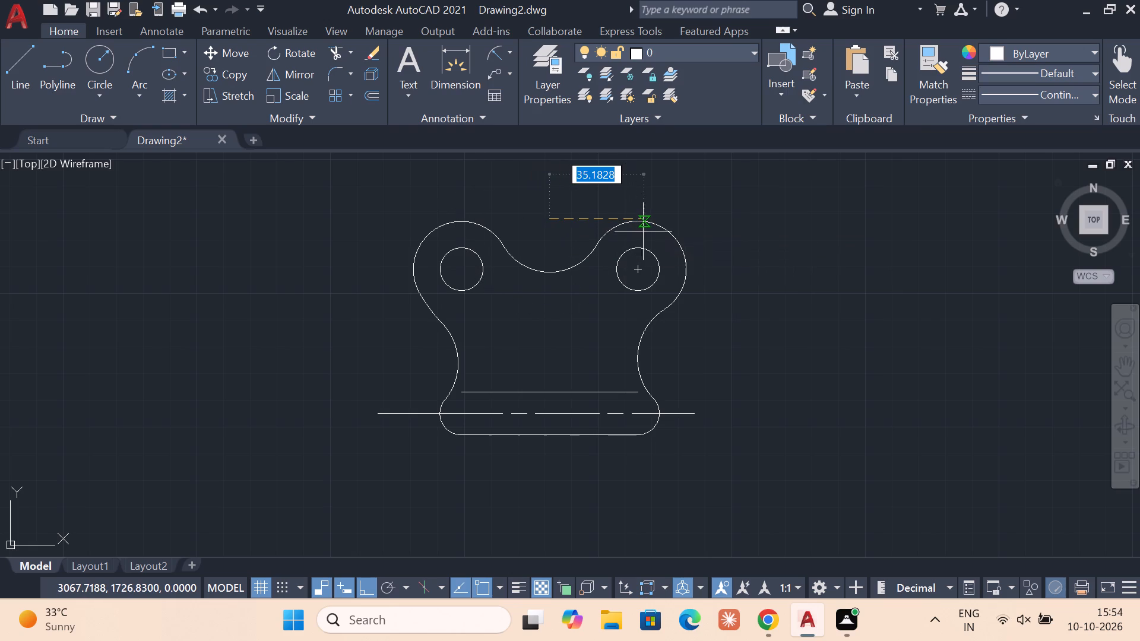
text(56)
key(Return)
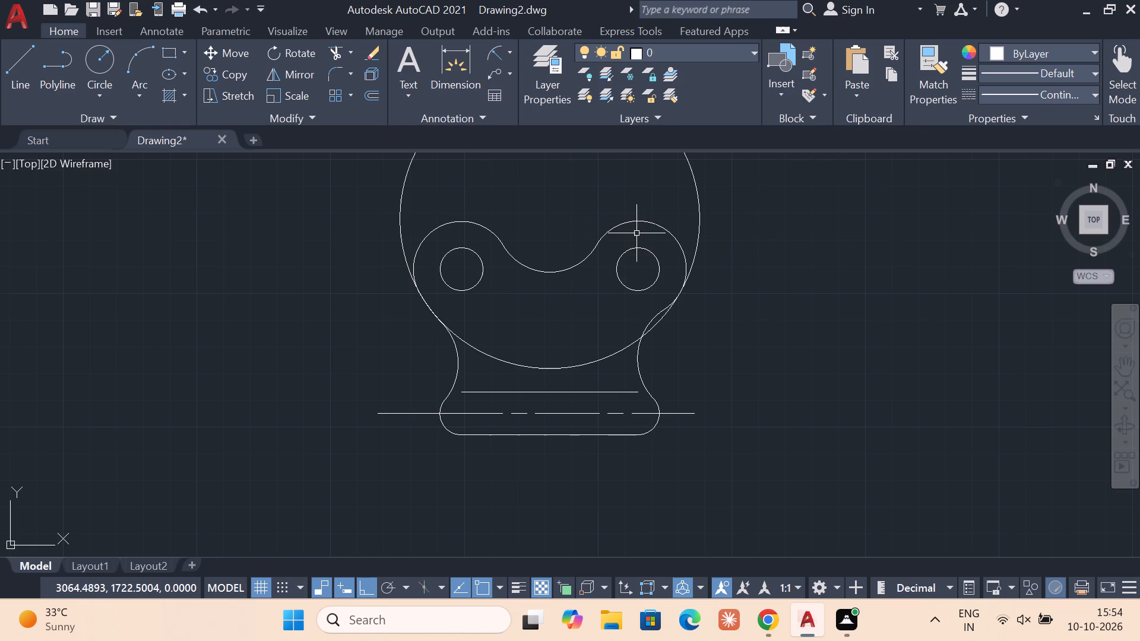
key(Escape)
Delete the right-hand fillet arc joining the slot to the right lobe.
middle_drag(629, 287, 615, 318)
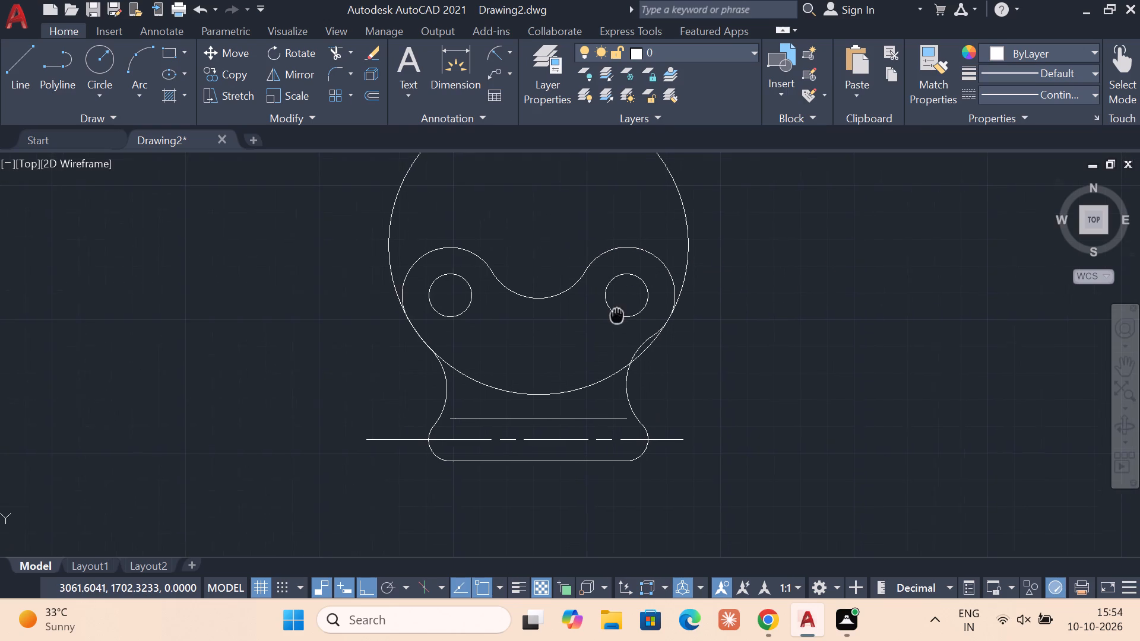
middle_drag(615, 318, 612, 331)
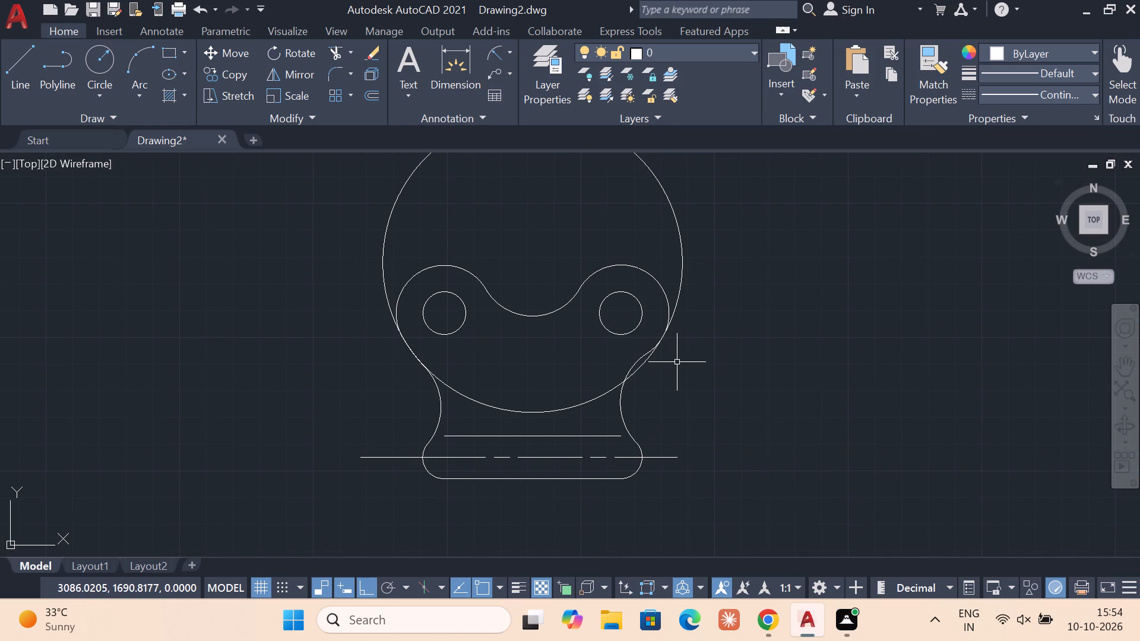
click(636, 363)
key(Delete)
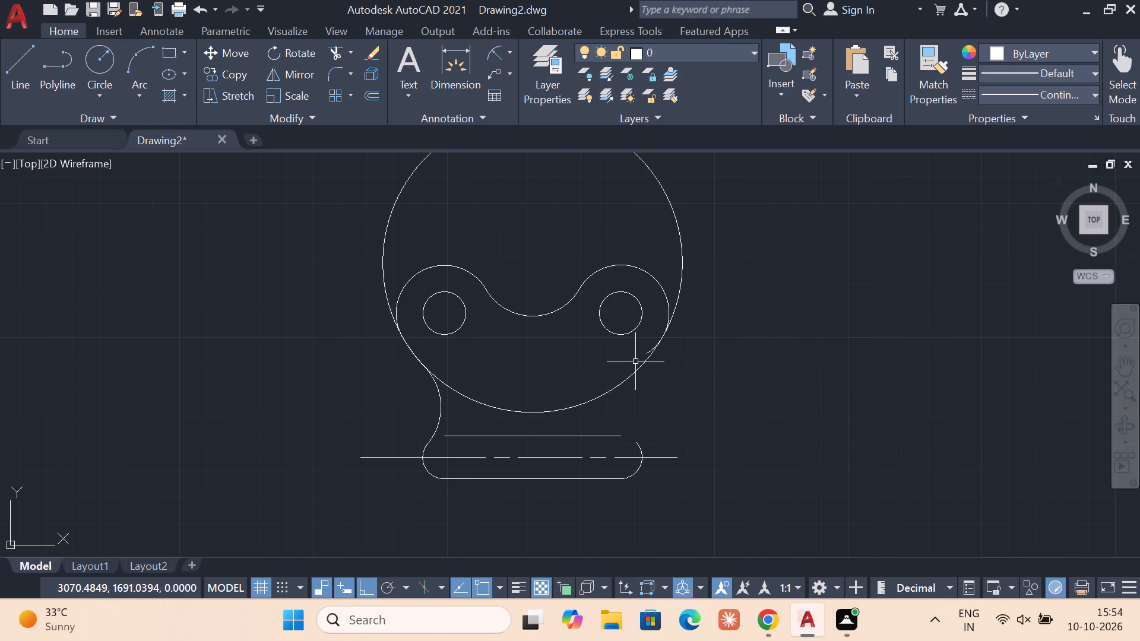
Trim the radius-56 circle down to its lower arc between the lobes, and trim the right lobe's leftover tail inside it.
scroll(612, 332, up, 1)
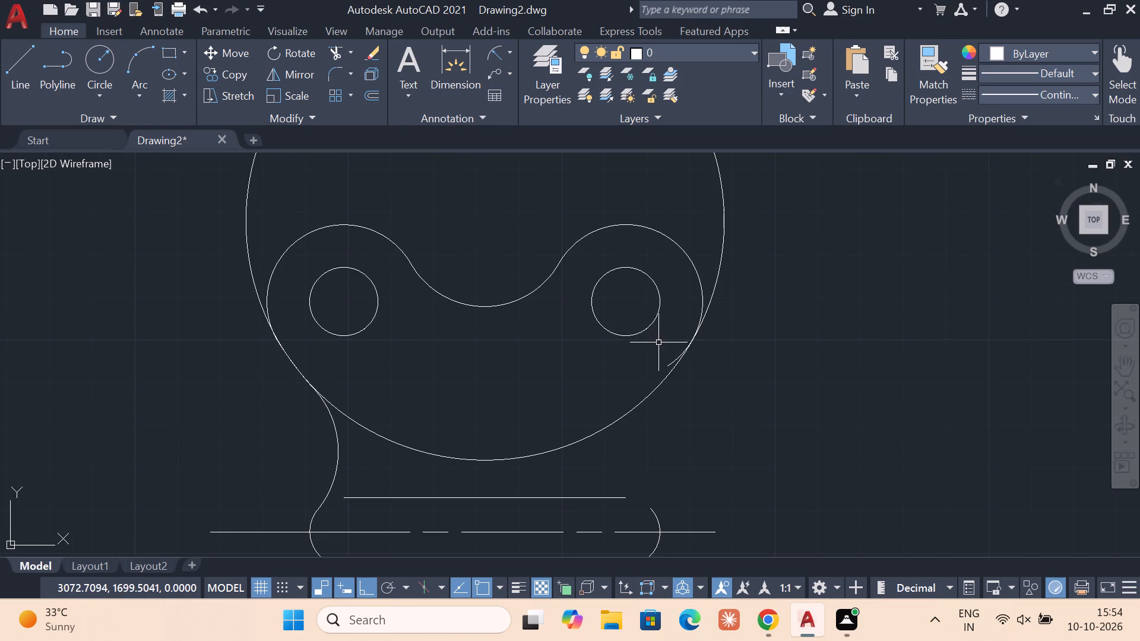
click(670, 364)
key(Escape)
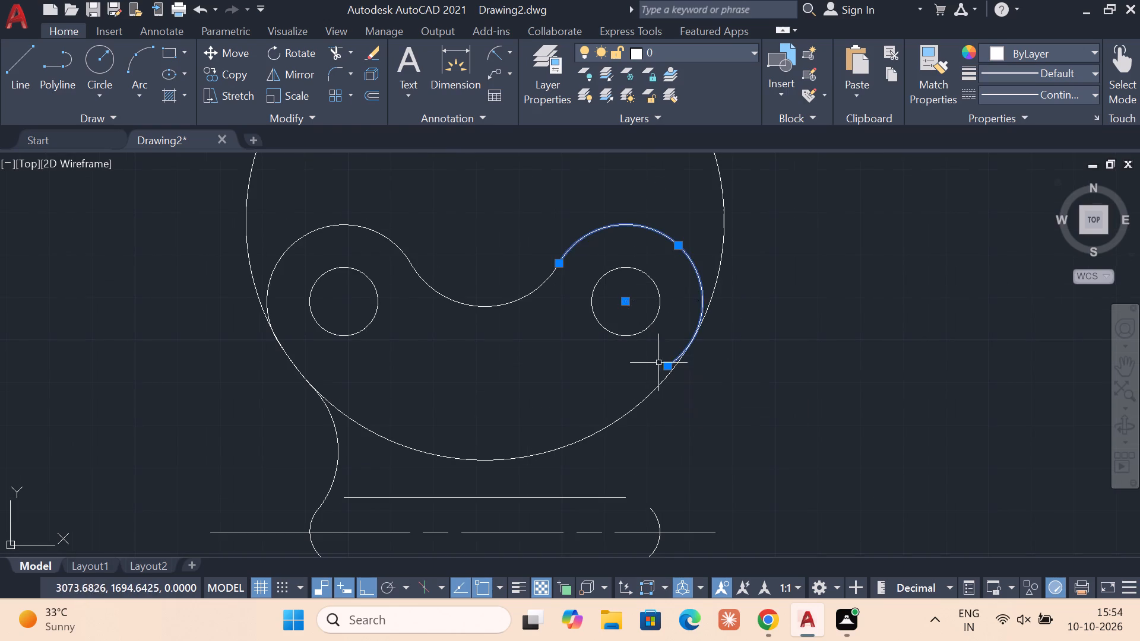
key(Escape)
key(Escape)
click(334, 49)
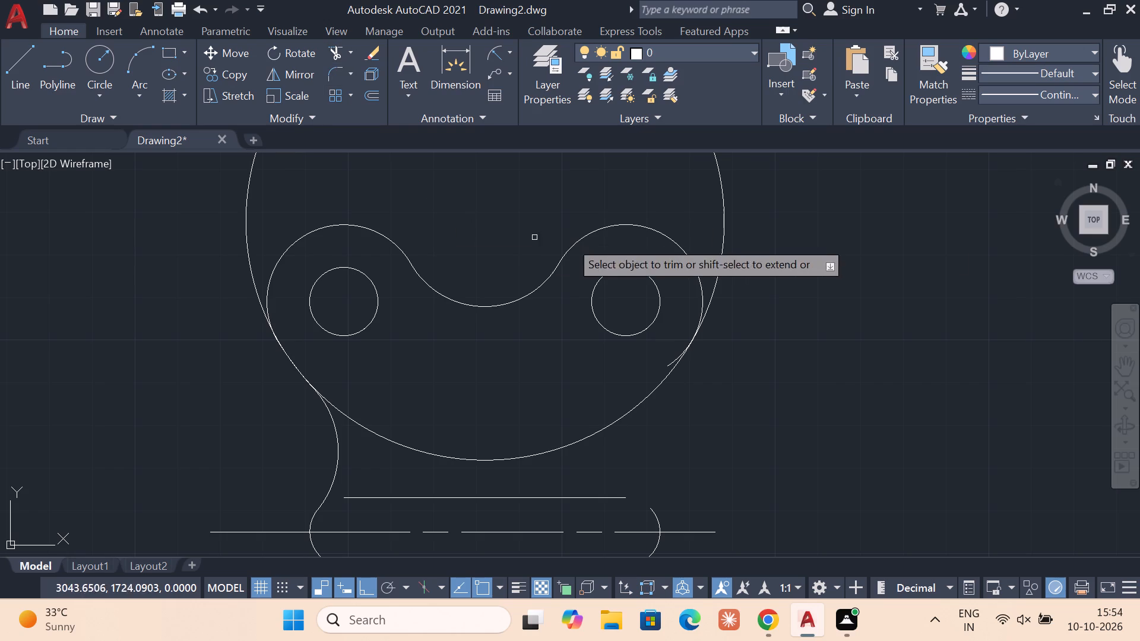
click(724, 222)
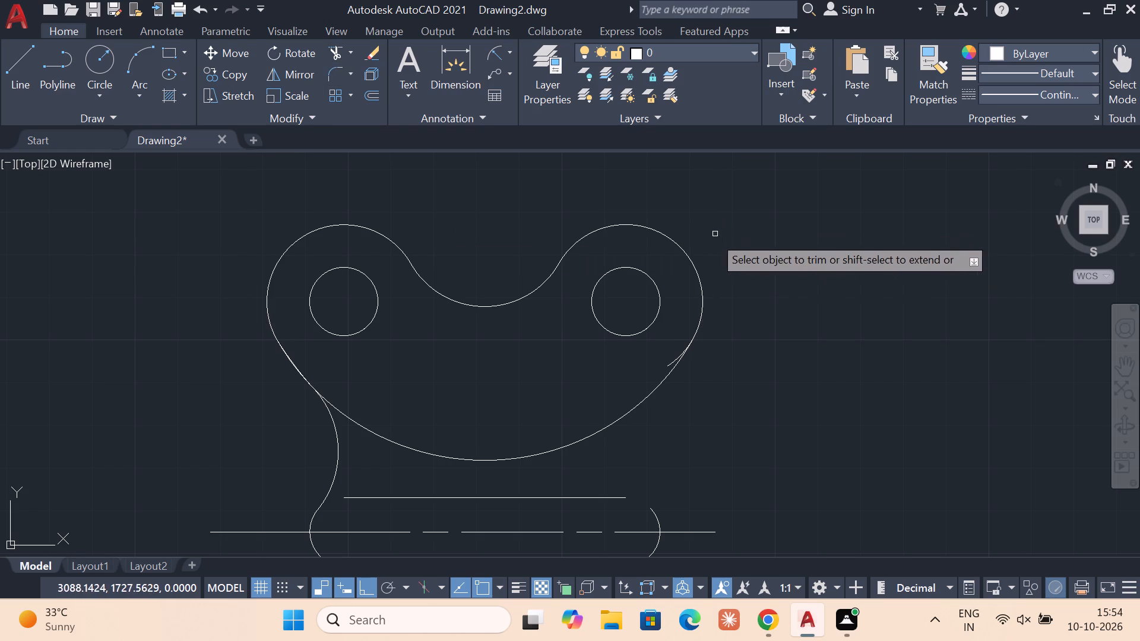
scroll(675, 368, up, 2)
click(661, 358)
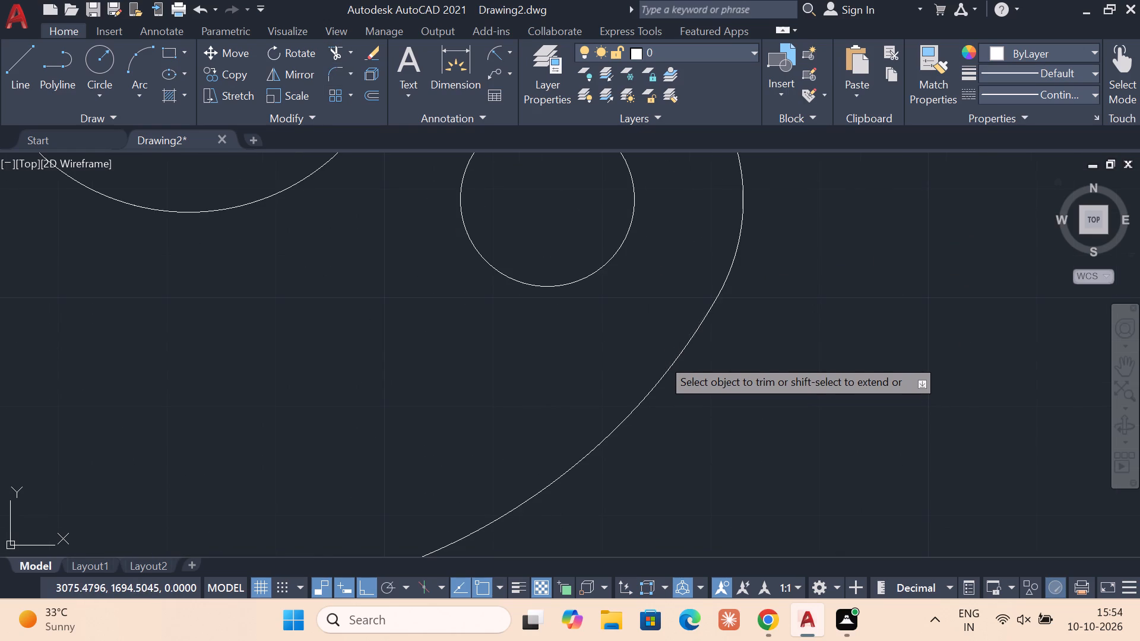
scroll(661, 358, down, 2)
key(Escape)
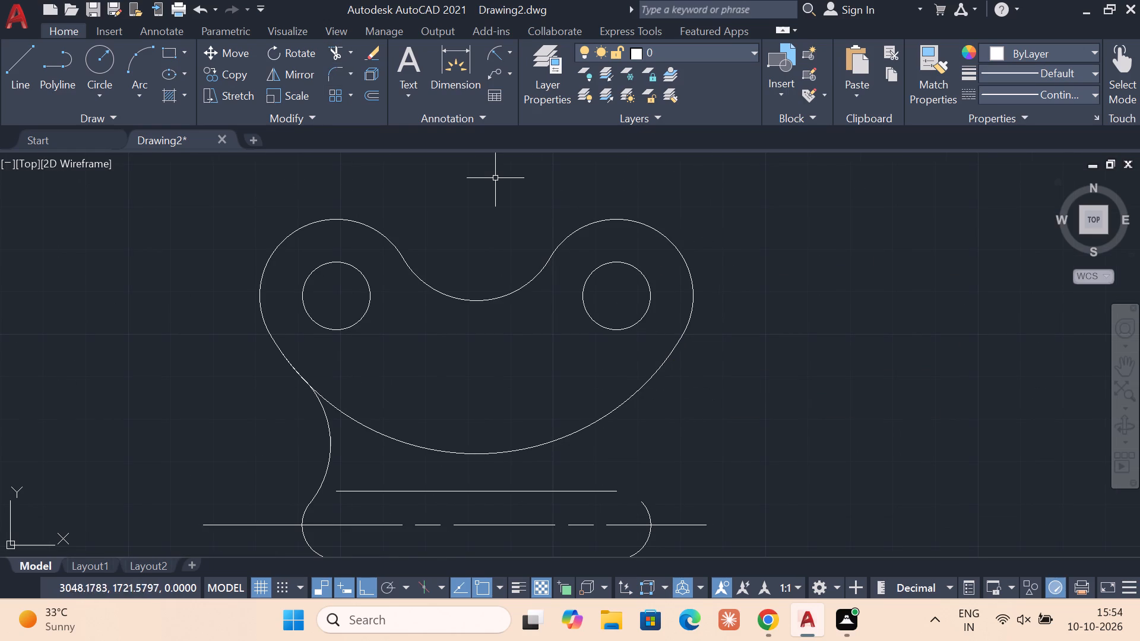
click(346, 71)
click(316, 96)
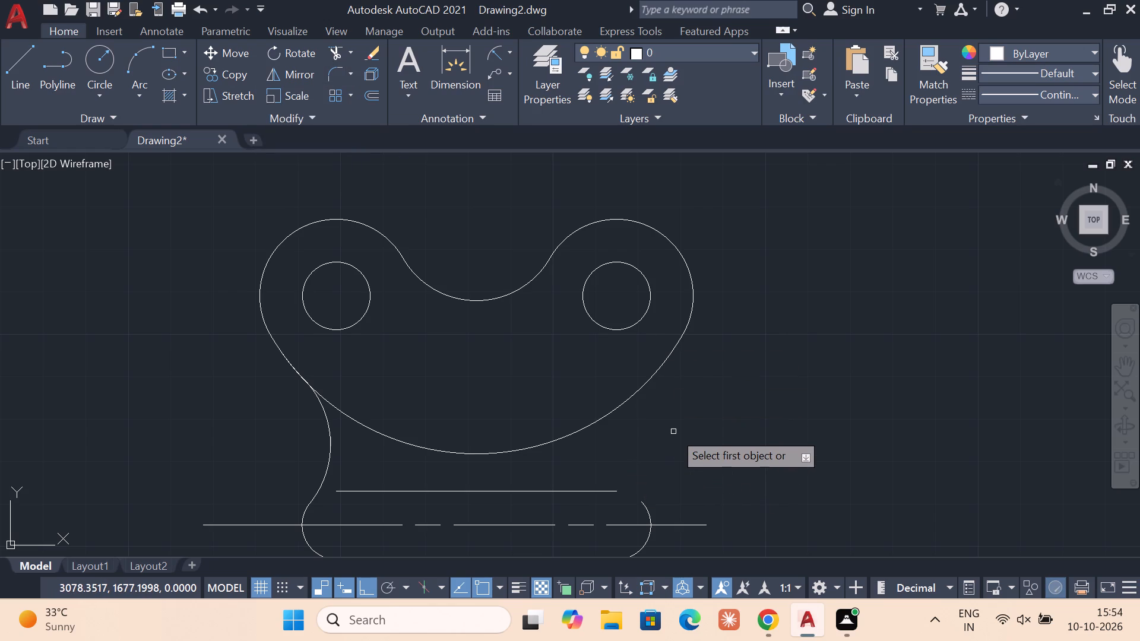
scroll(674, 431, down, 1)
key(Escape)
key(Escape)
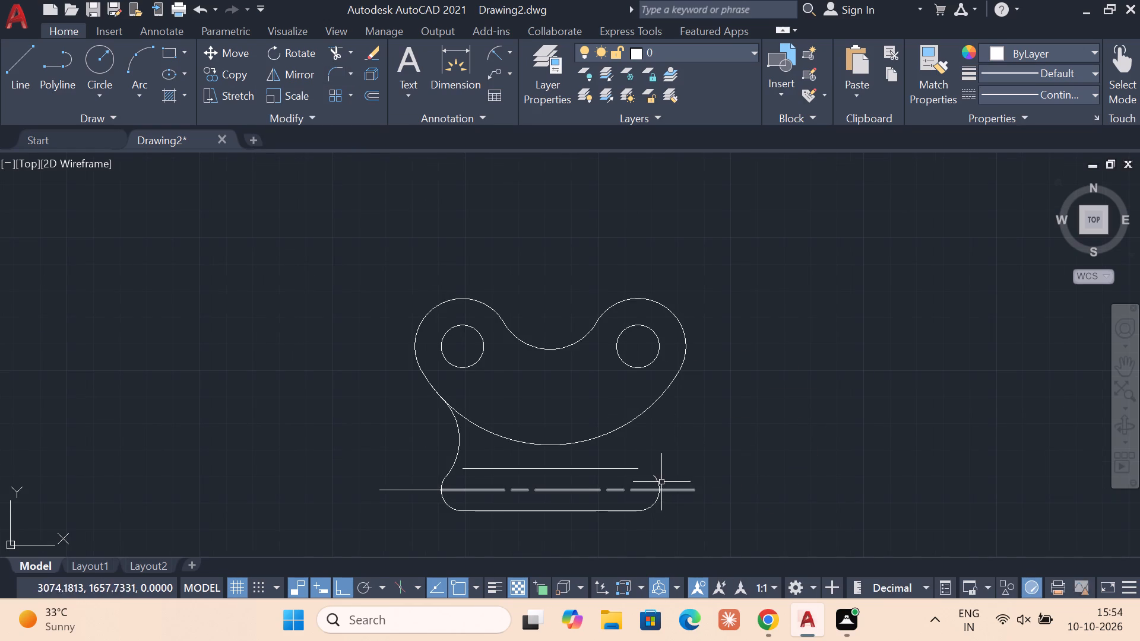
Delete the shortened arc at the slot's right end.
click(657, 481)
key(Delete)
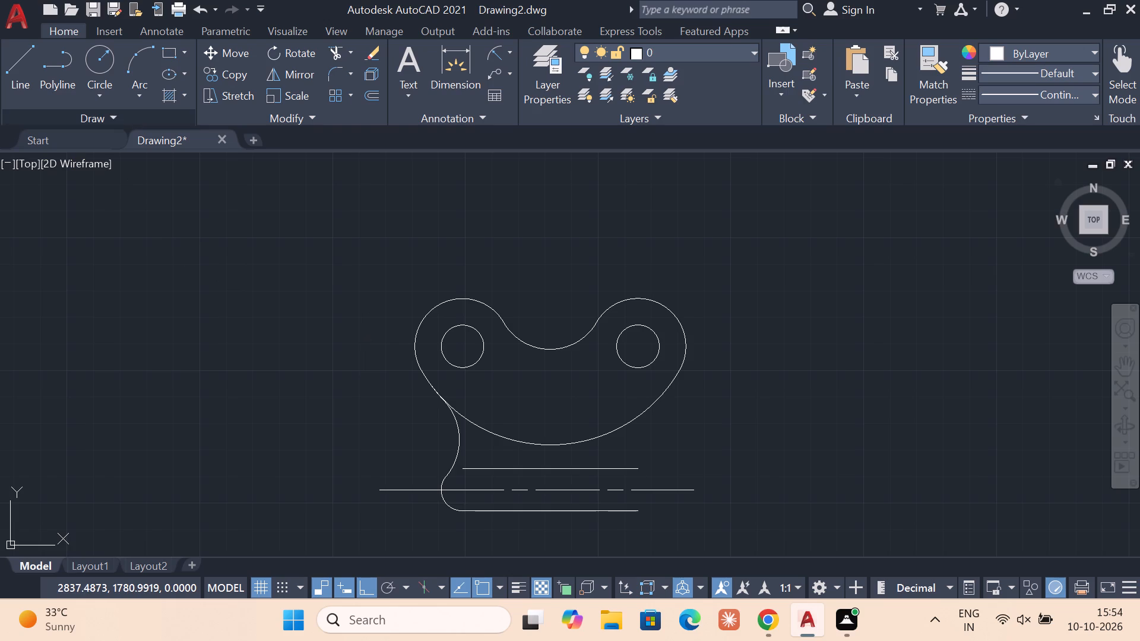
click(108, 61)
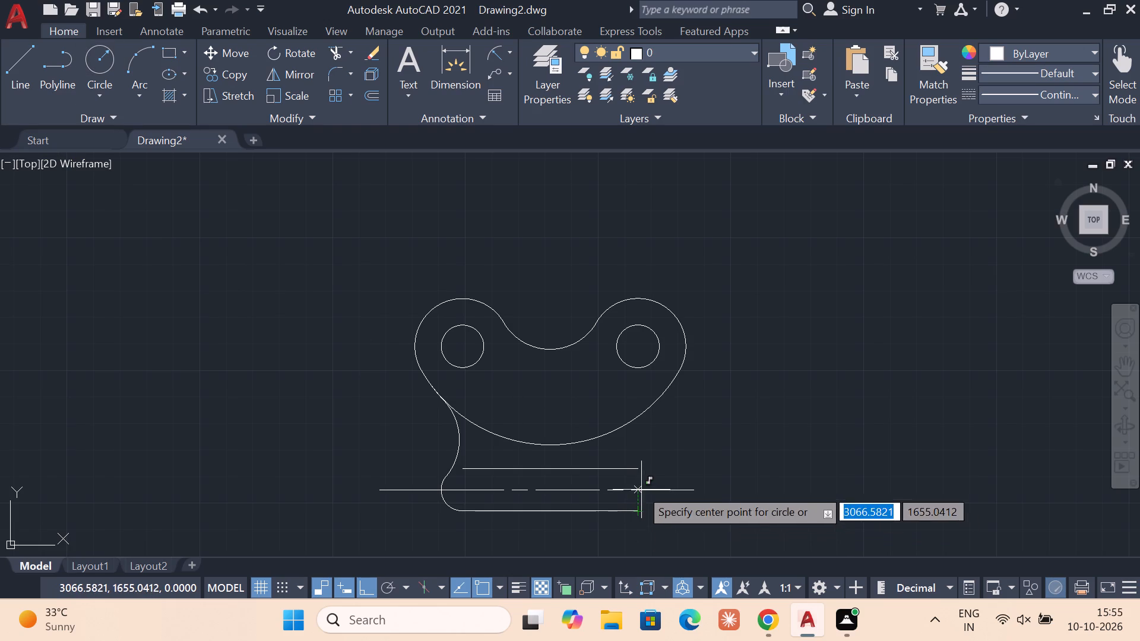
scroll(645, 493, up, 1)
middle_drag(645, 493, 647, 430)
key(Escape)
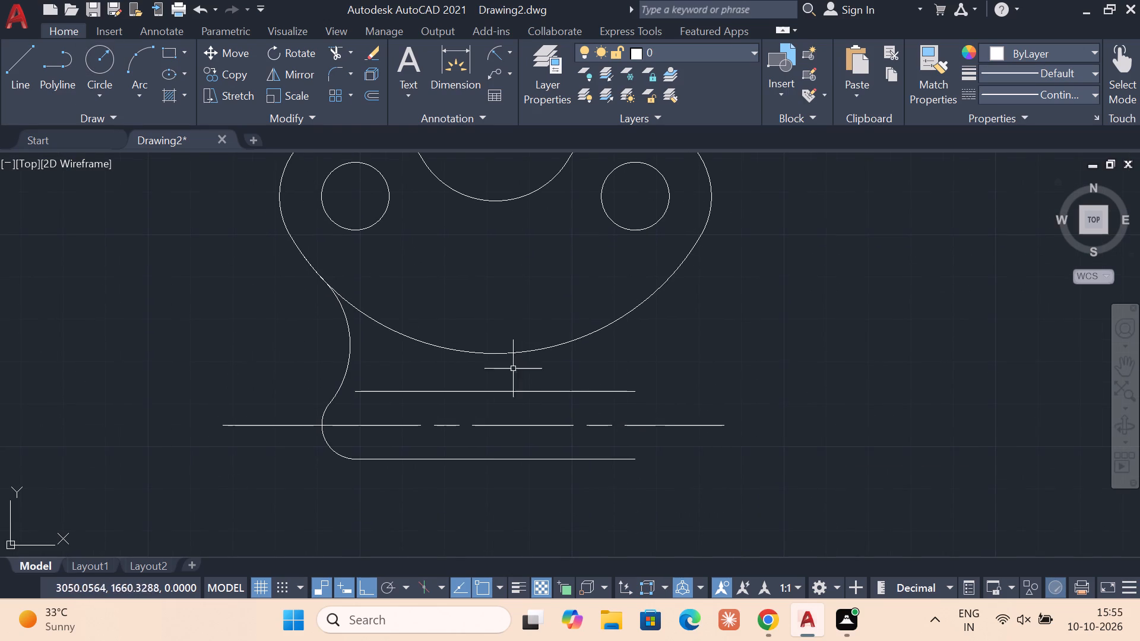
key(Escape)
Draw a vertical line 16 long joining the right endpoints of the slot's upper and lower lines.
click(24, 55)
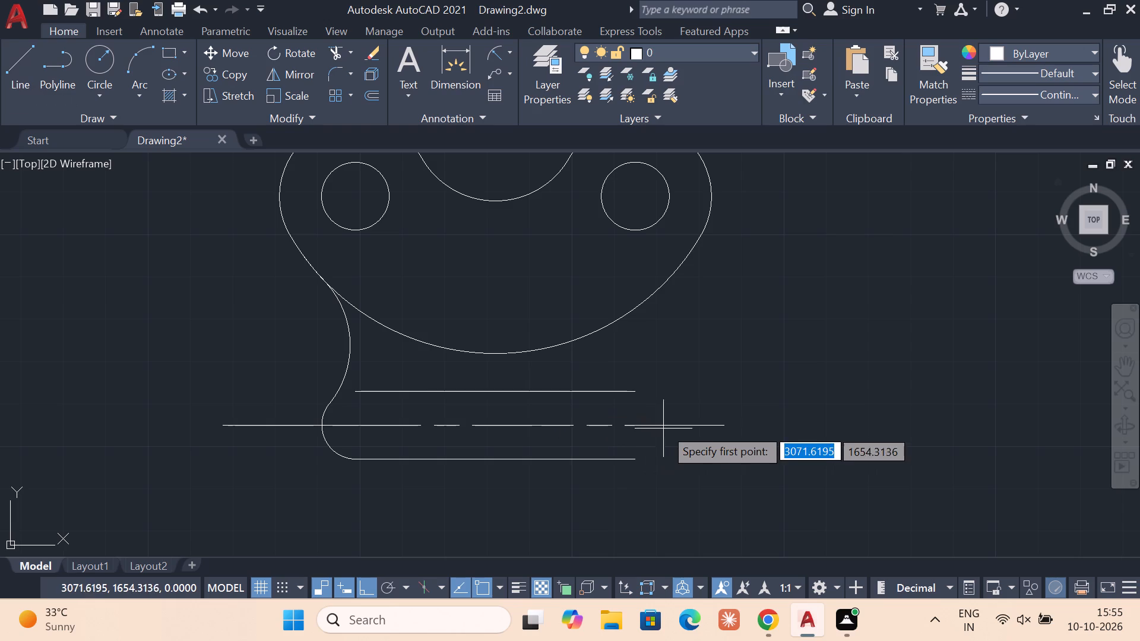
click(633, 394)
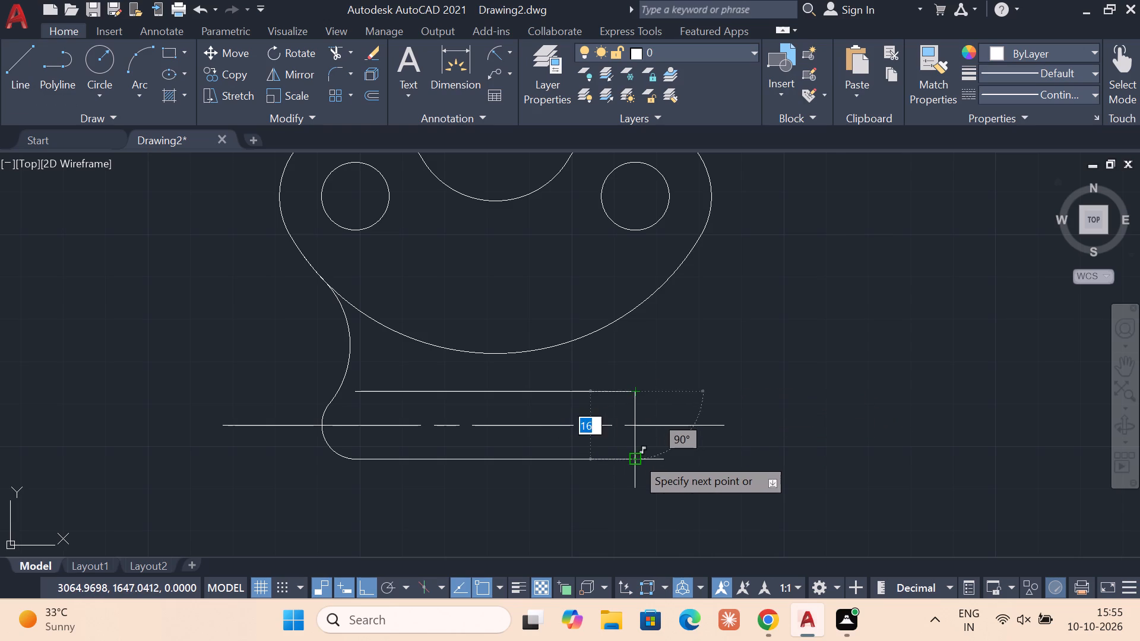
click(636, 457)
key(Escape)
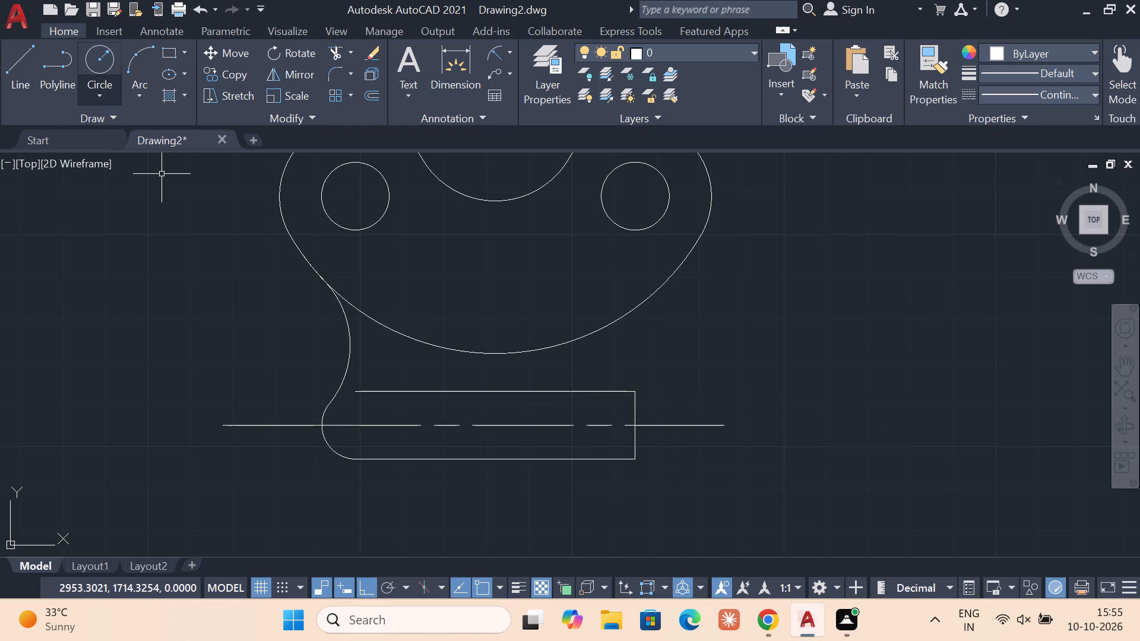
Draw a circle centred on the vertical line's midpoint, with its radius reaching the upper slot line's right endpoint.
click(105, 100)
click(90, 120)
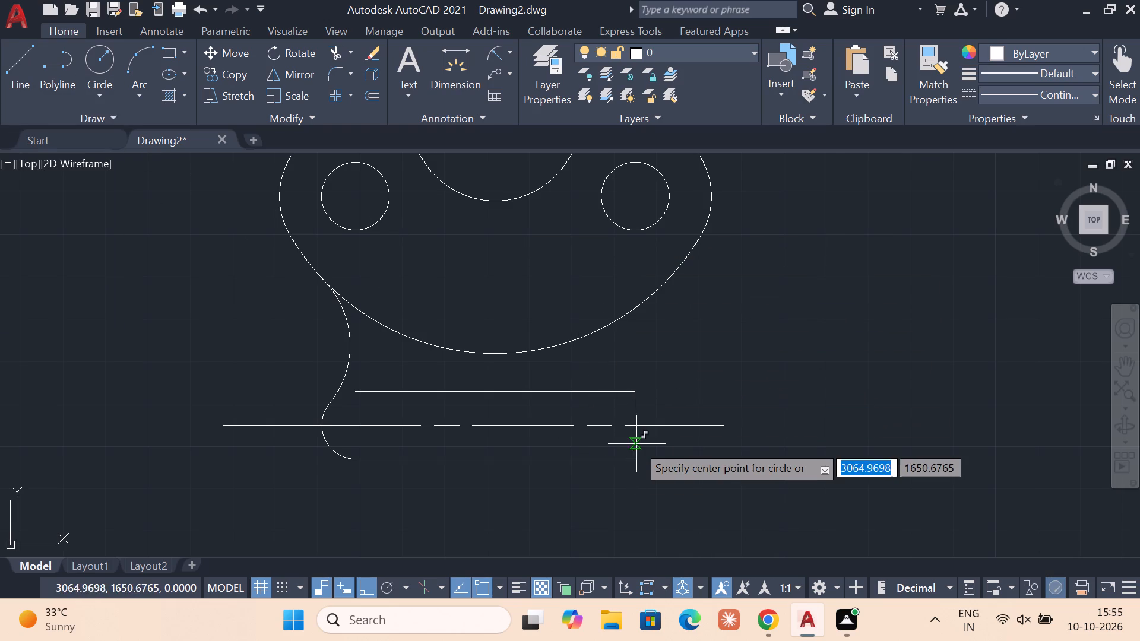
click(636, 426)
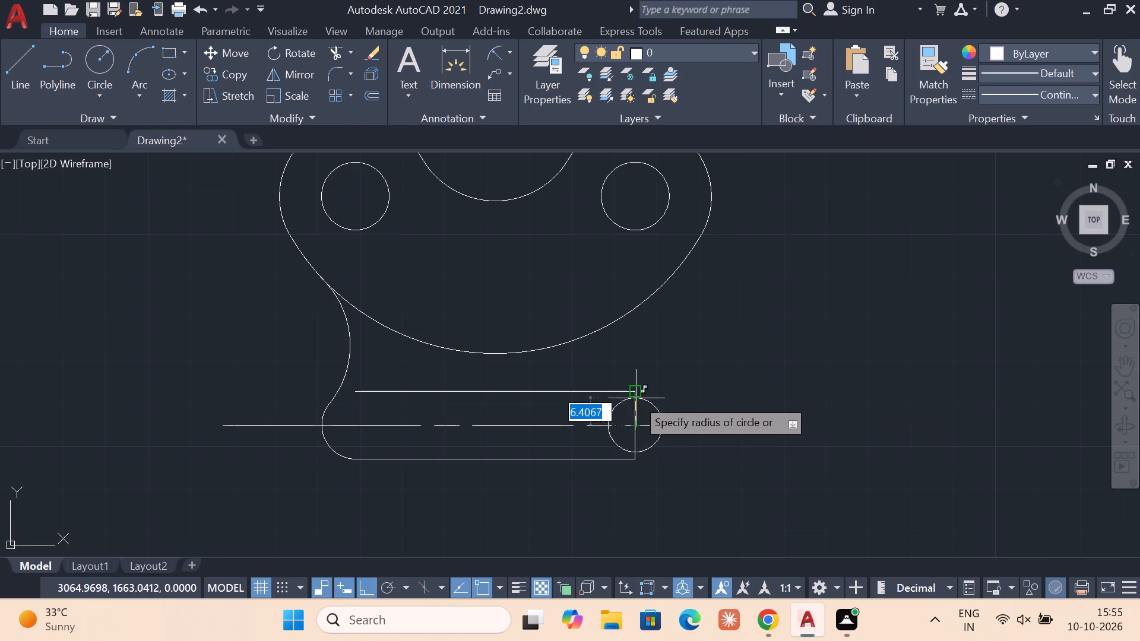
click(636, 395)
key(Escape)
Delete the vertical helper line at the slot's right end.
click(634, 404)
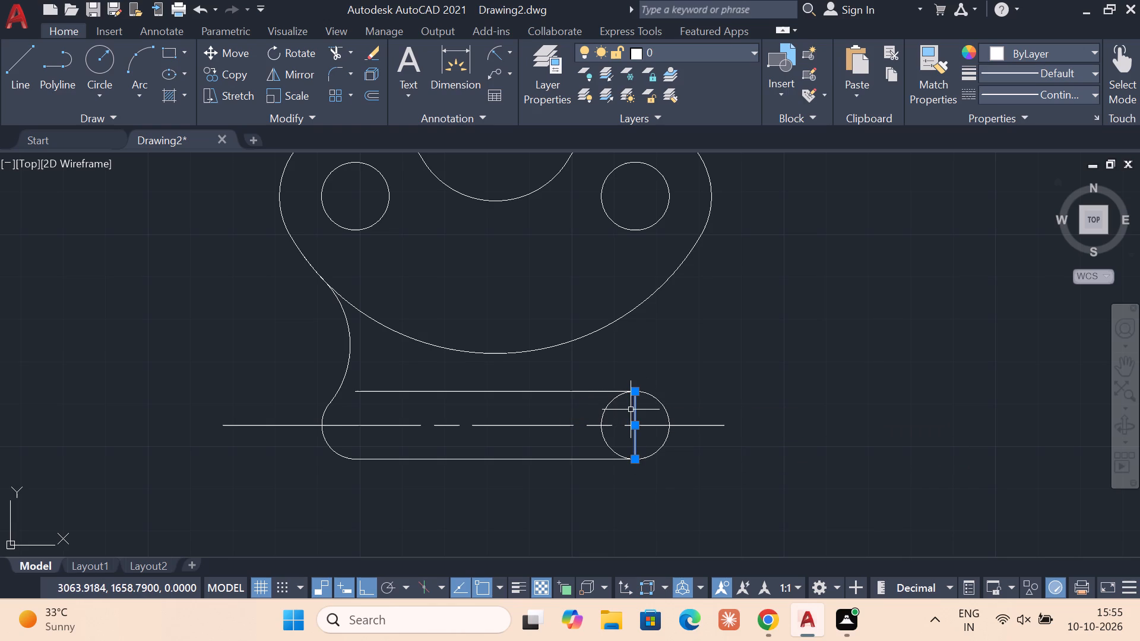
key(Delete)
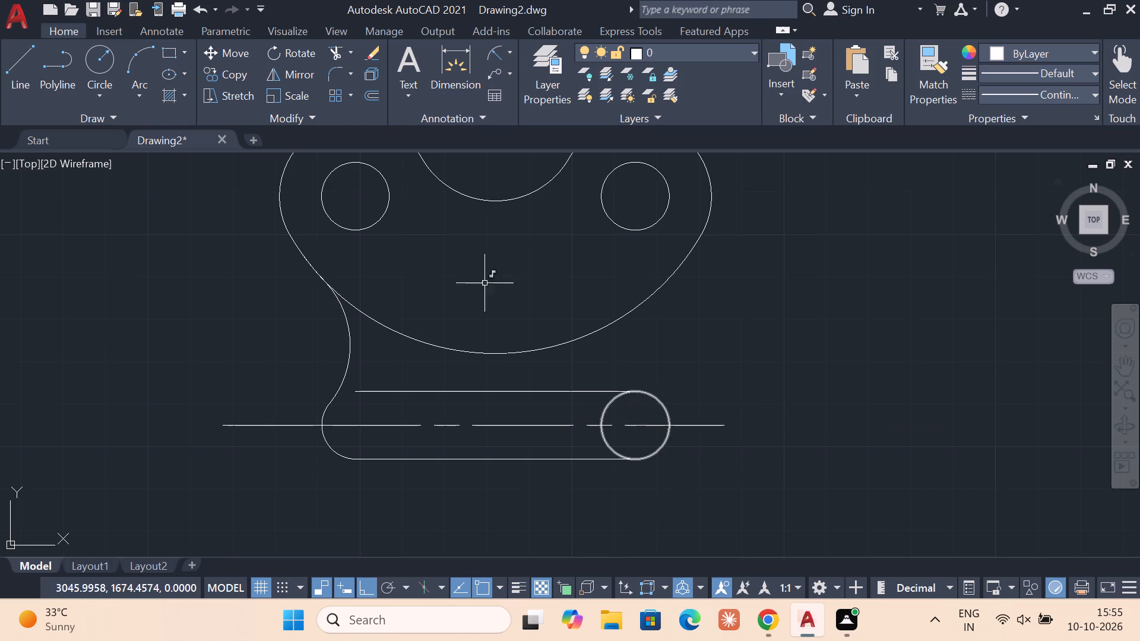
Trim away both inner quarters of the new circle, leaving a semicircle at the slot's right end.
click(336, 55)
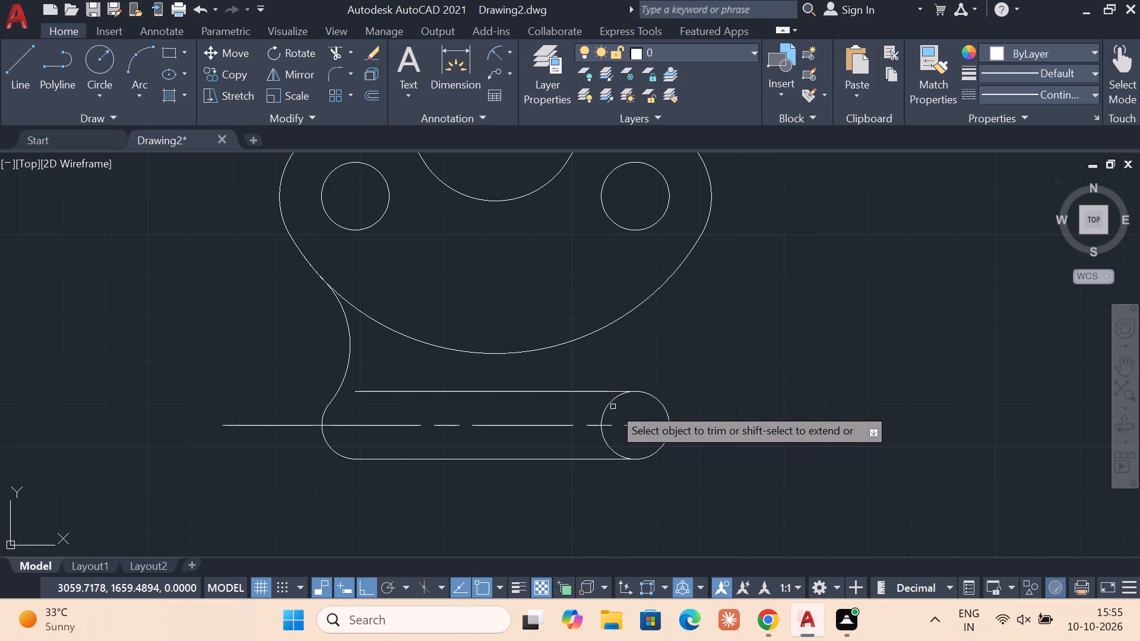
click(607, 406)
key(Escape)
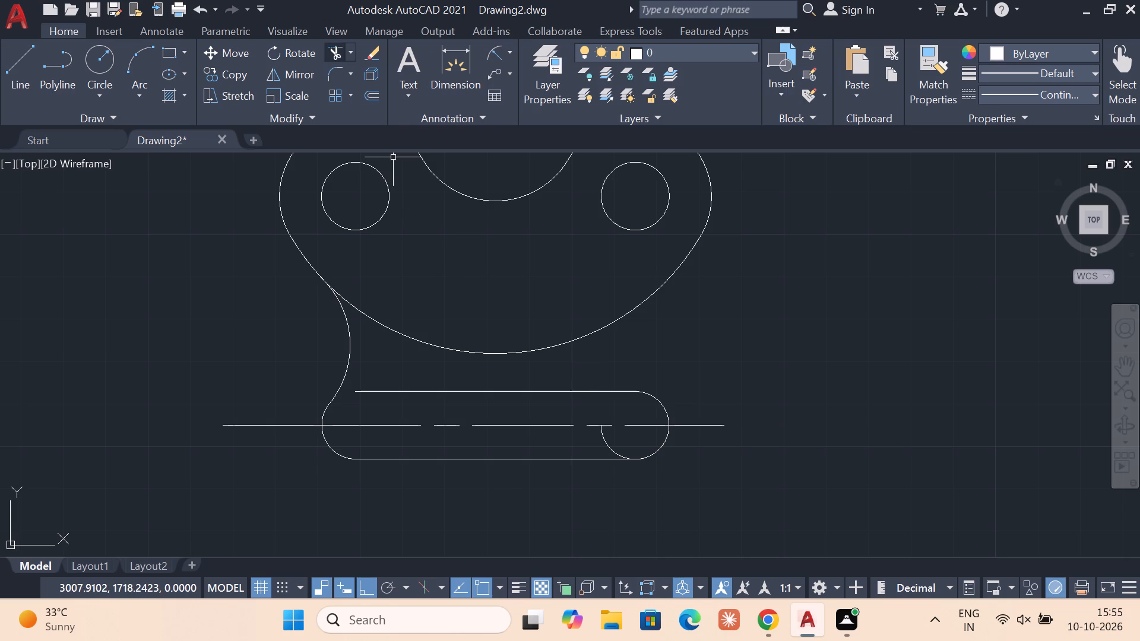
click(339, 55)
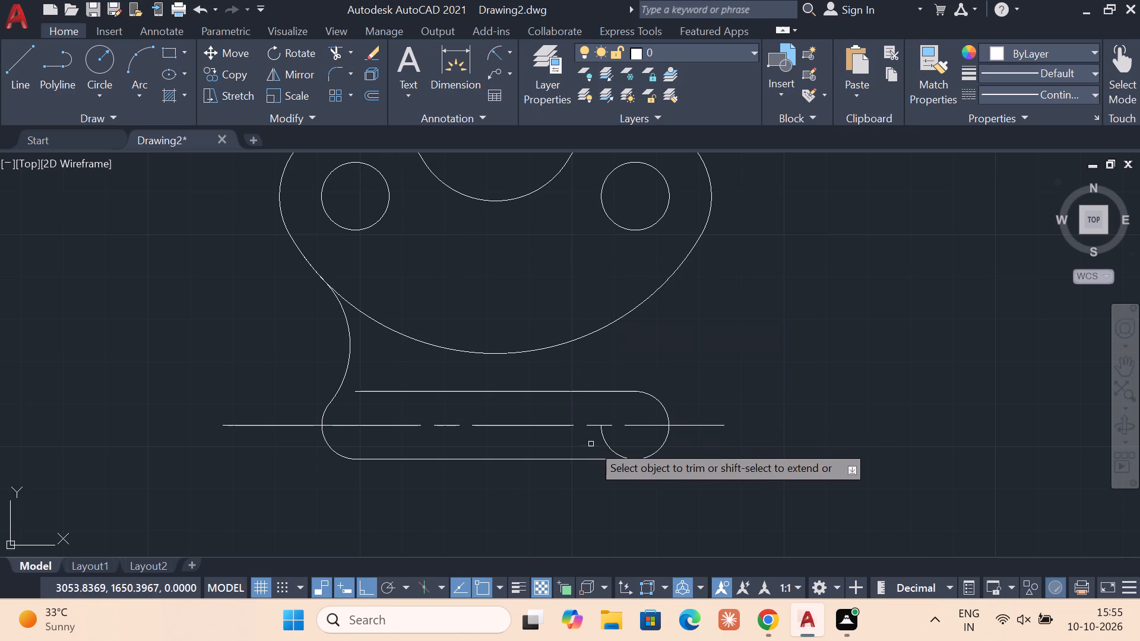
click(605, 442)
key(Escape)
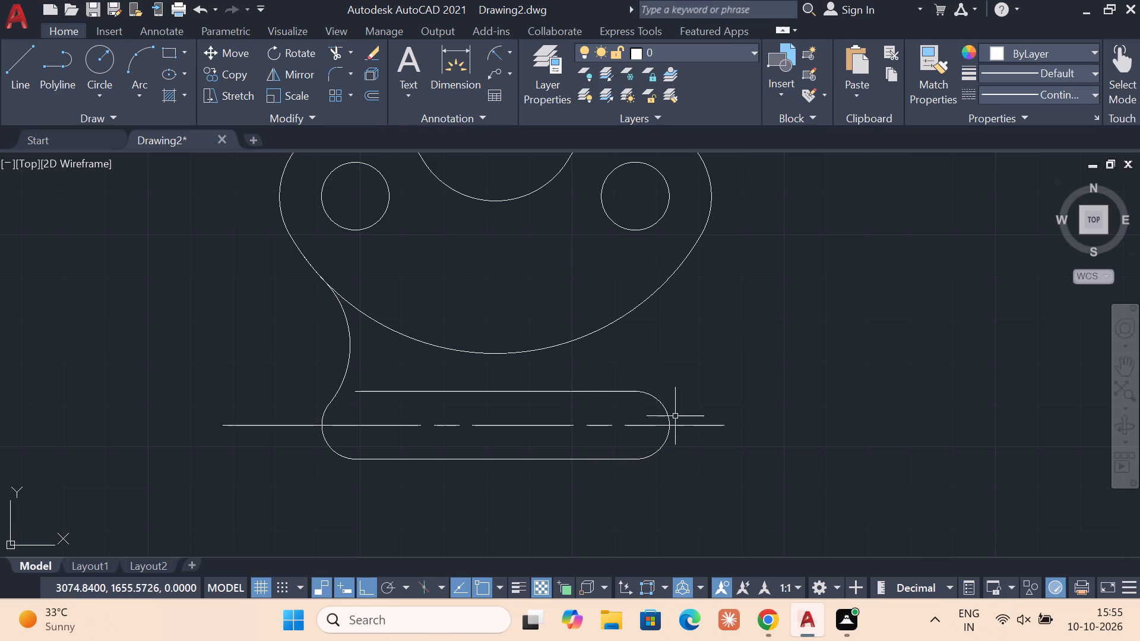
Fillet the slot's right semicircle to the right side of the large lower arc with radius 22.
click(350, 67)
click(312, 94)
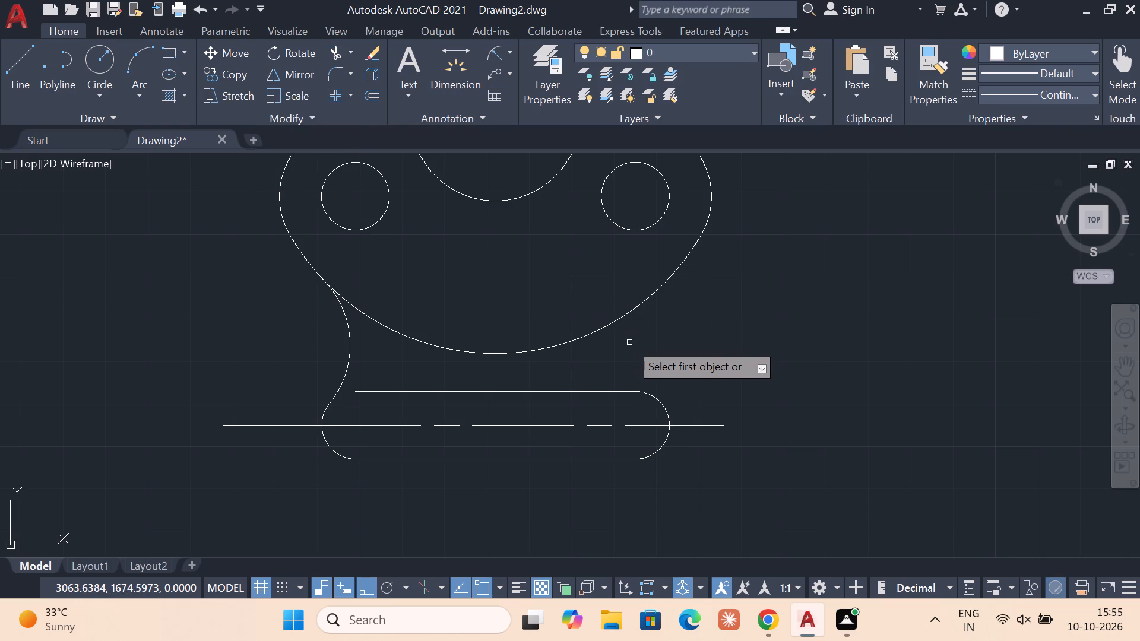
key(r)
key(Return)
text(22)
key(Return)
click(663, 408)
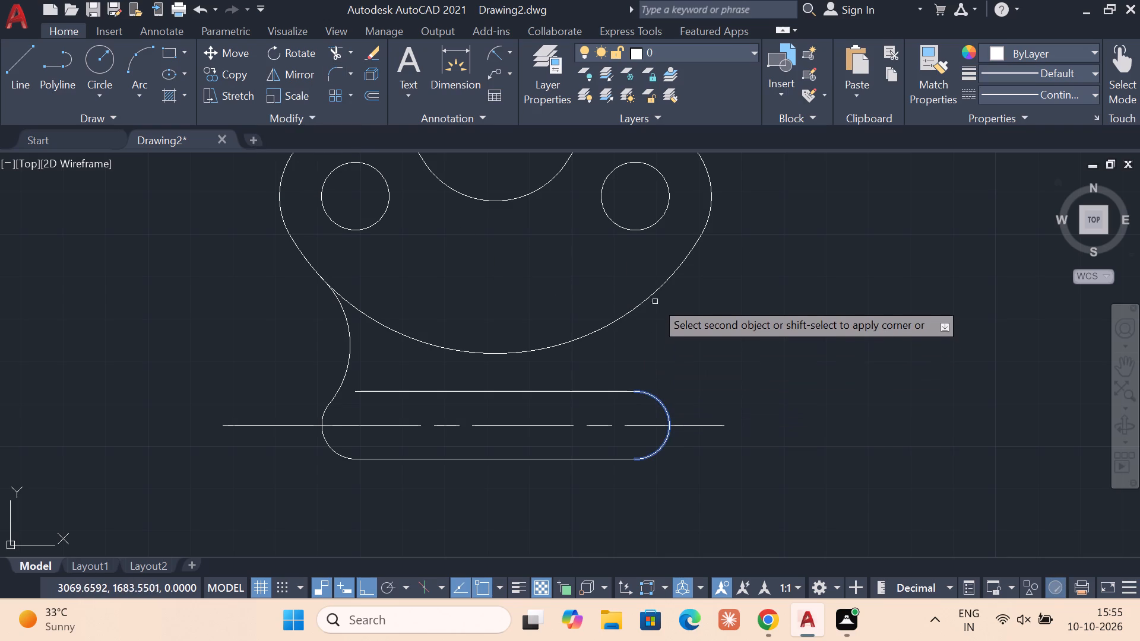
click(659, 286)
key(Escape)
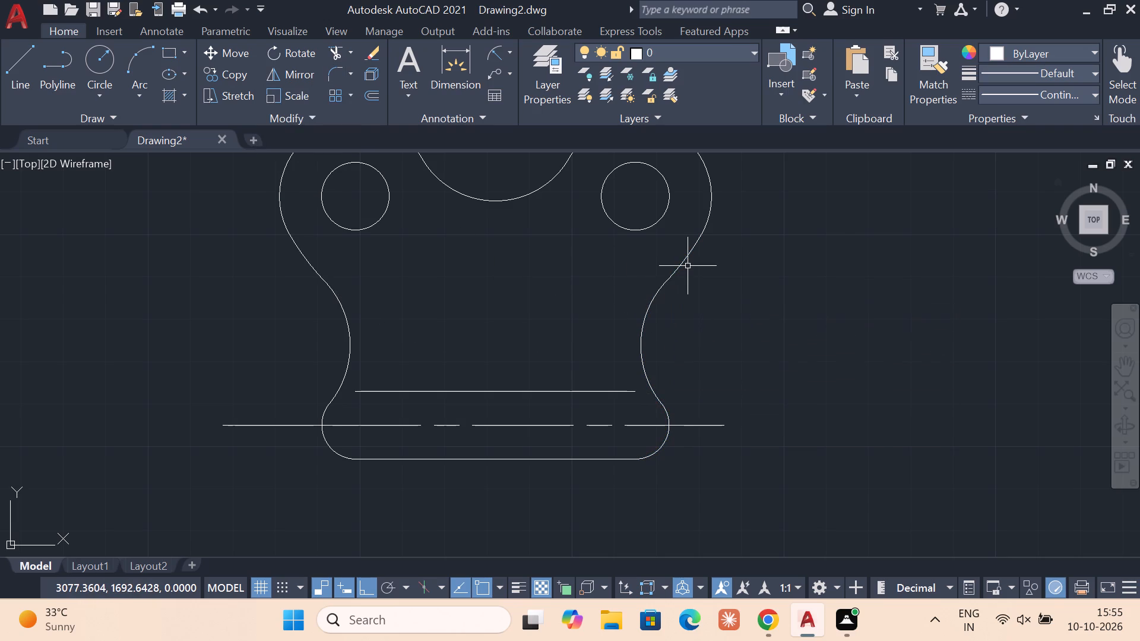
key(Escape)
key(Escape)
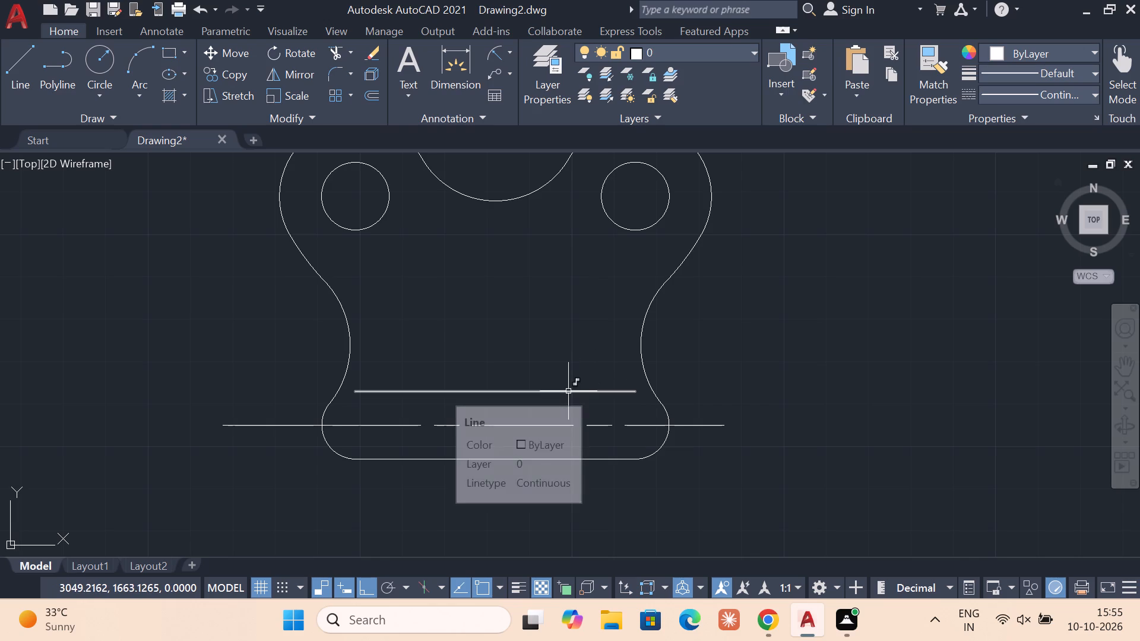
key(Escape)
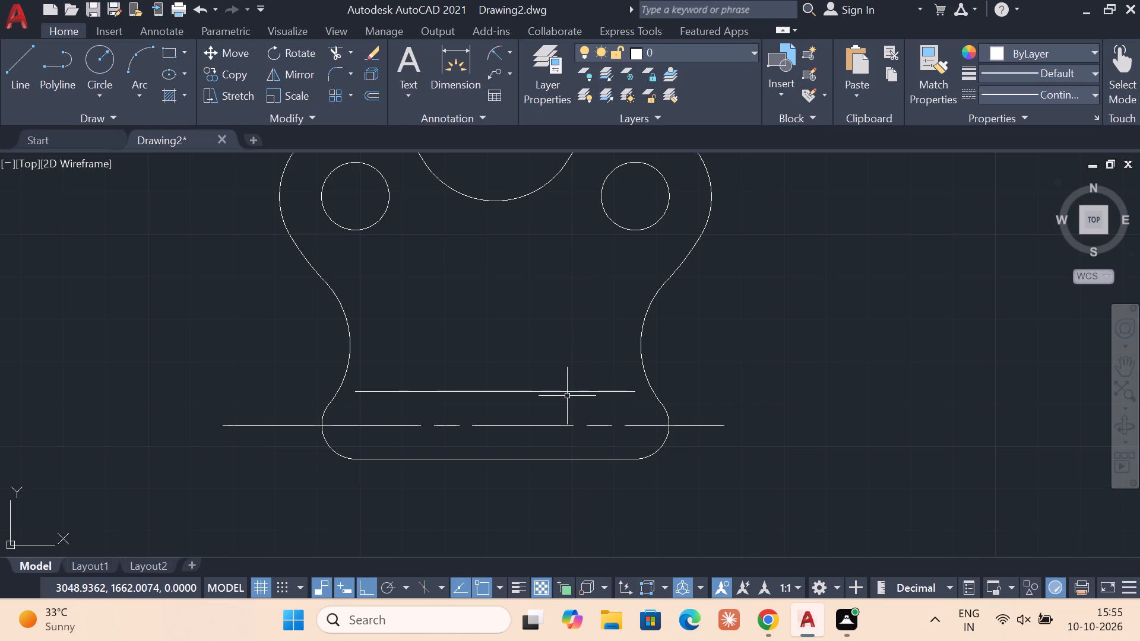
Undo the recent edits back to the complete rounded slot standing separate from the two-lobed profile, before any radius-22 fillets.
scroll(570, 396, down, 1)
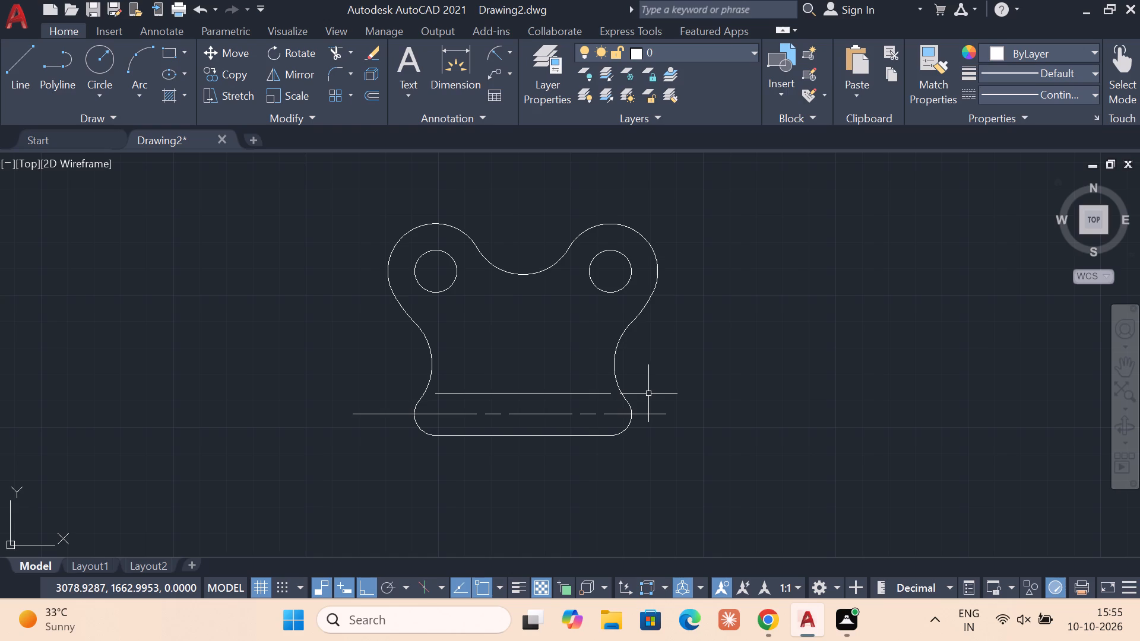
key(ctrl+z)
key(ctrl+z)
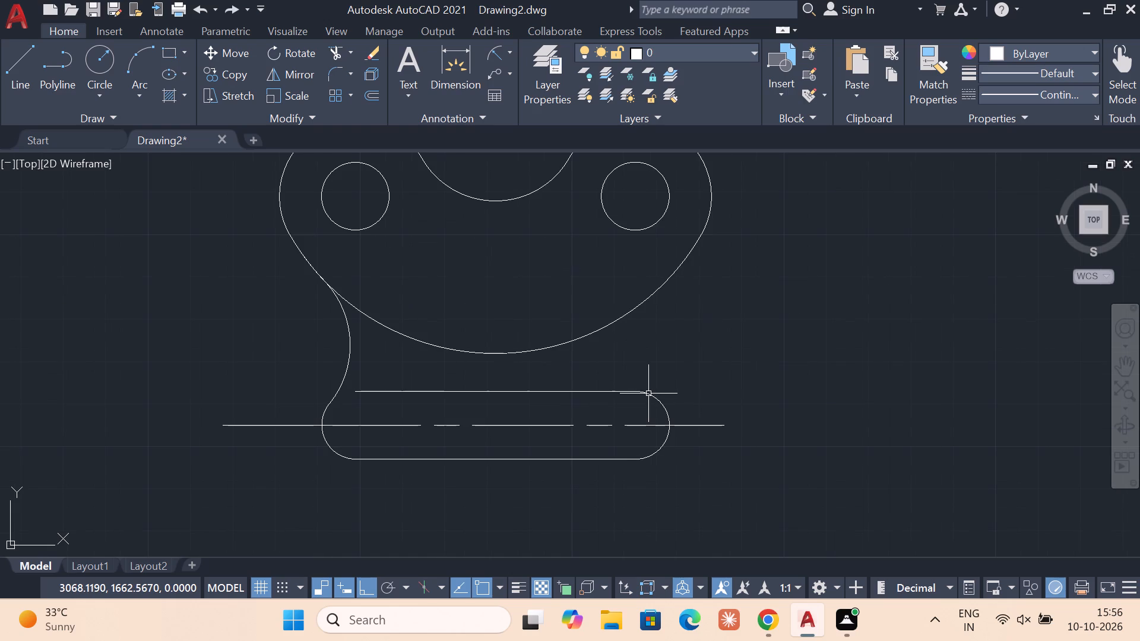
key(Escape)
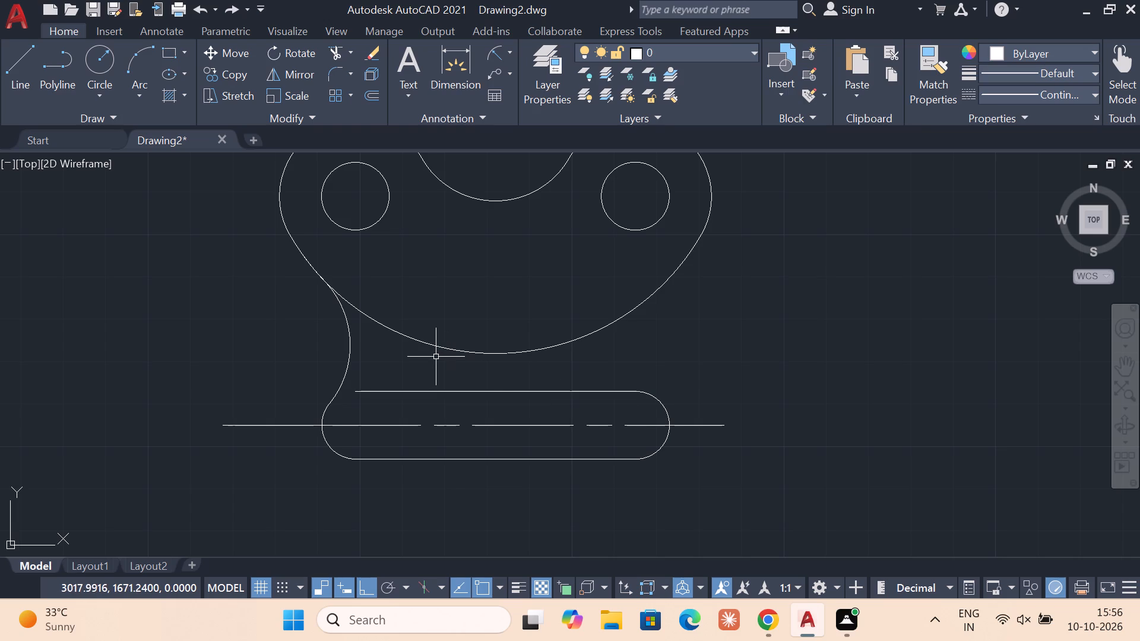
text(zz)
key(Escape)
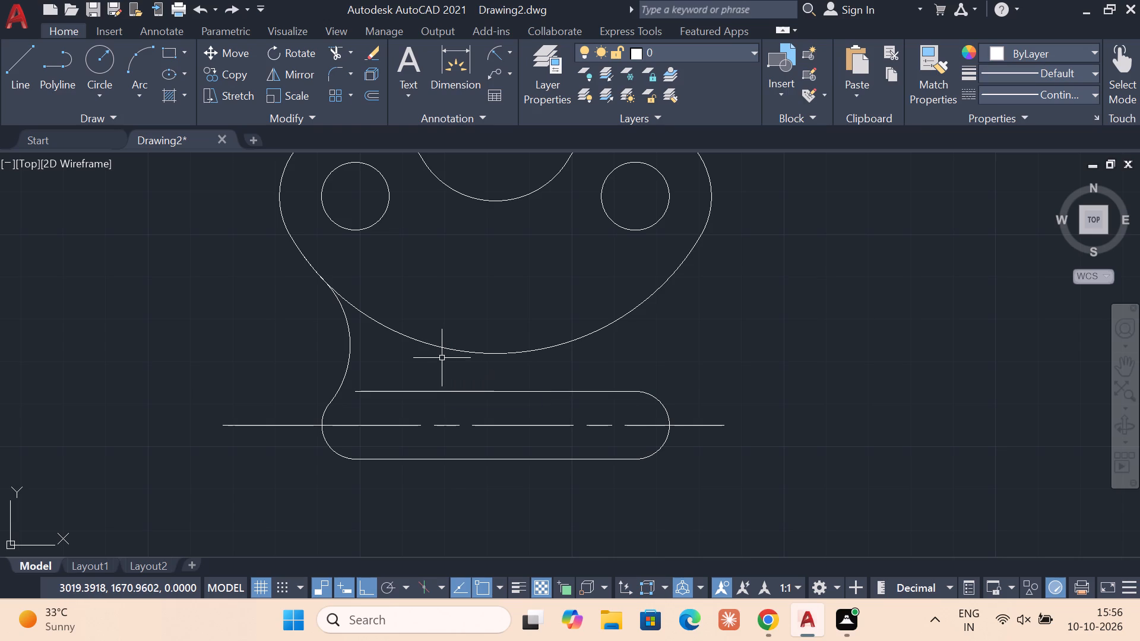
key(ctrl+z)
key(ctrl+z)
key(ctrl+z)
key(ctrl+z)
key(ctrl+z)
key(ctrl+z)
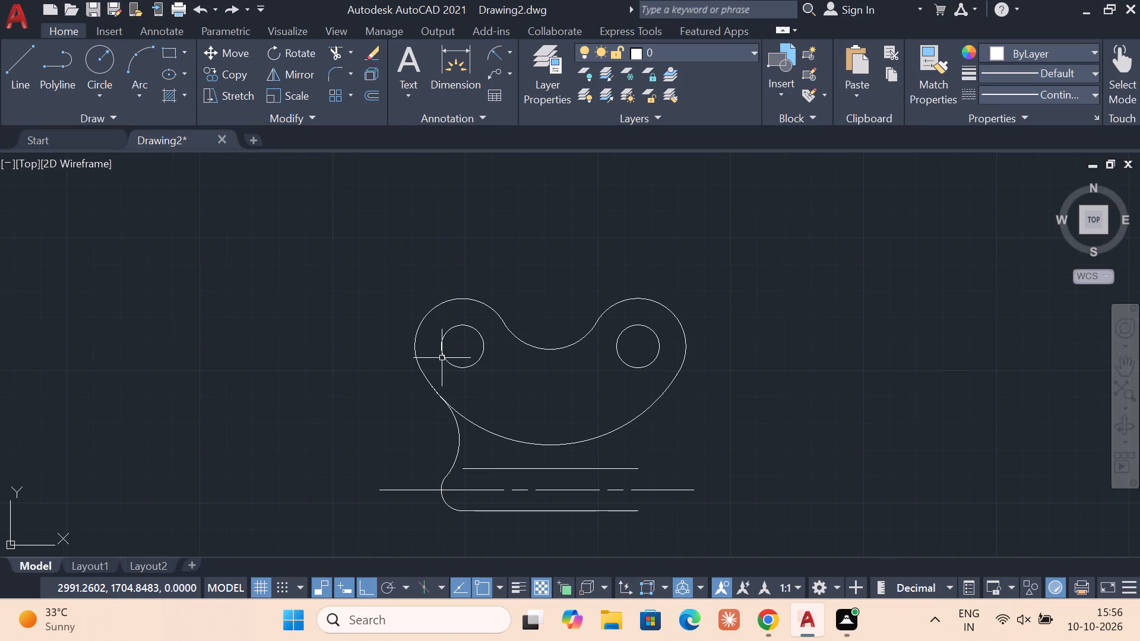
key(ctrl+z)
key(ctrl+z)
key(ctrl+z)
key(ctrl+z)
key(ctrl+z)
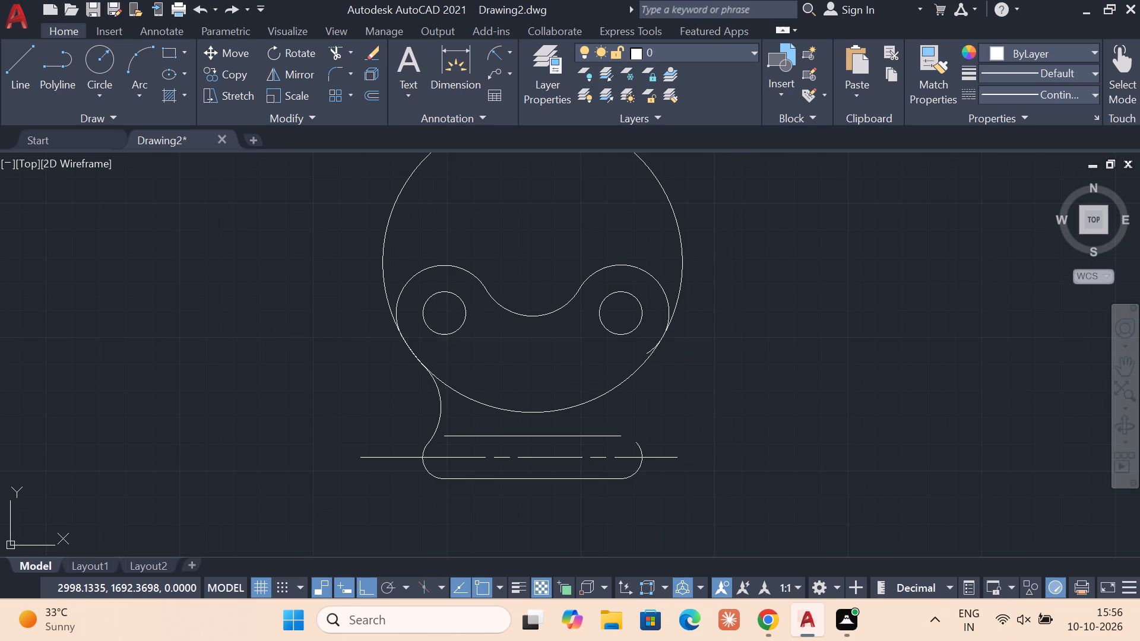
key(ctrl+z)
key(ctrl+z)
key(ctrl+z)
key(ctrl+z)
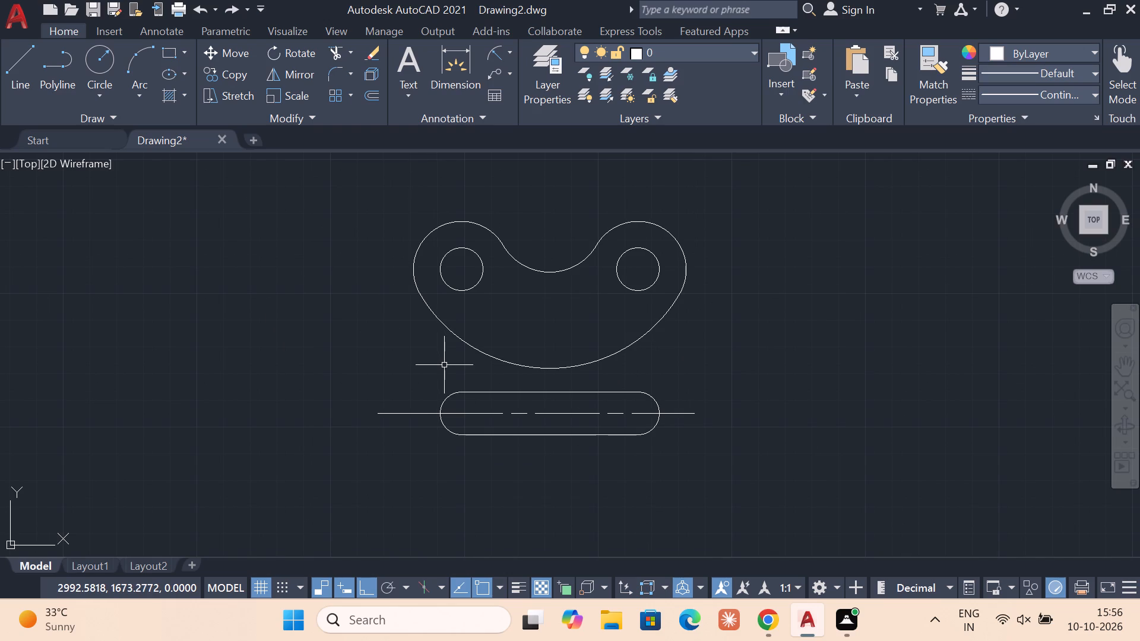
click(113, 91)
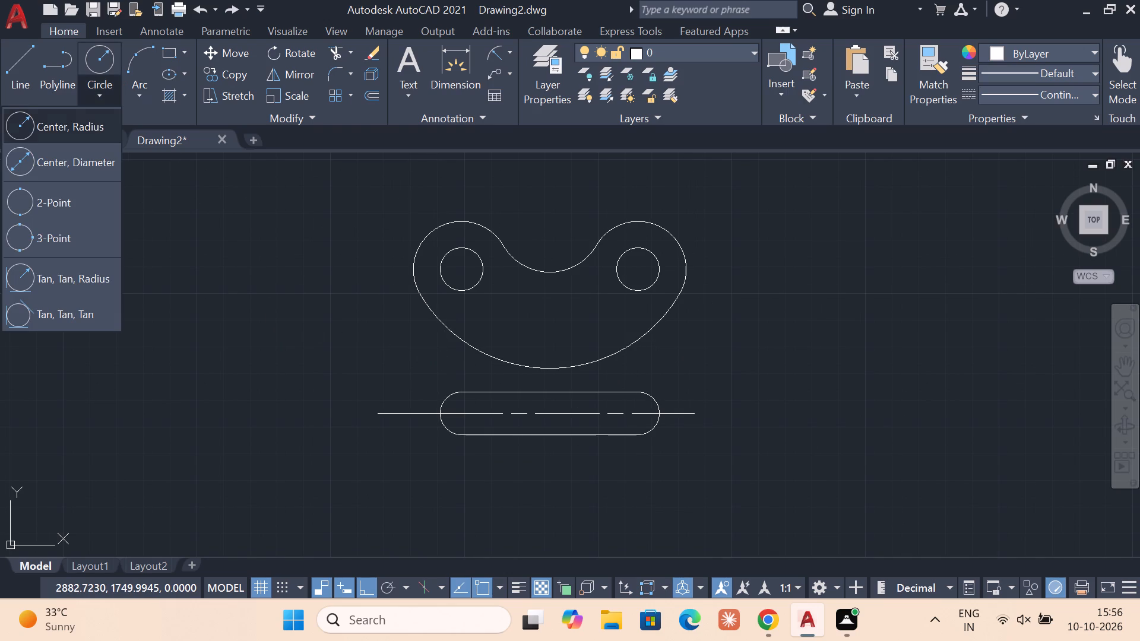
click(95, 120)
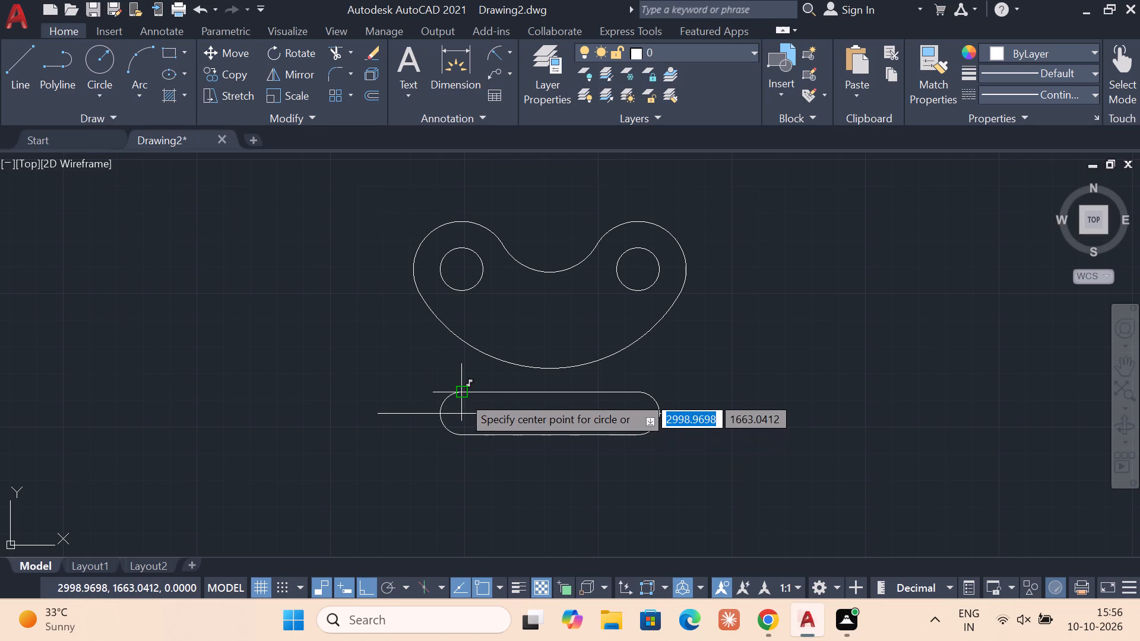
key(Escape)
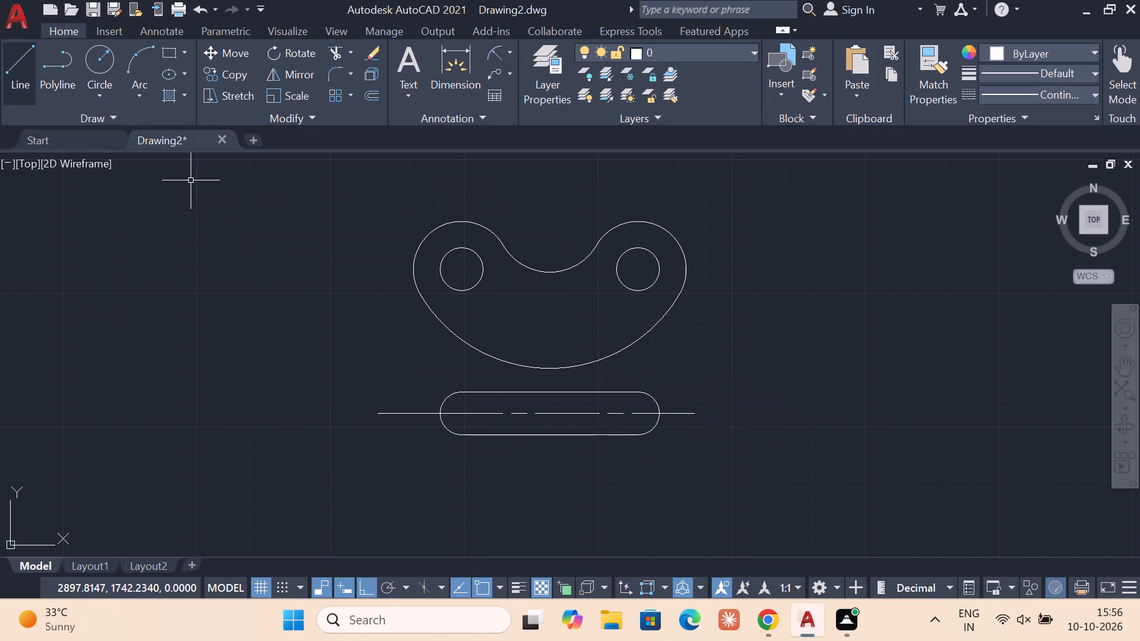
Draw vertical helper lines at the slot's left and right ends, joining the endpoints of its upper and lower lines.
click(26, 72)
click(460, 393)
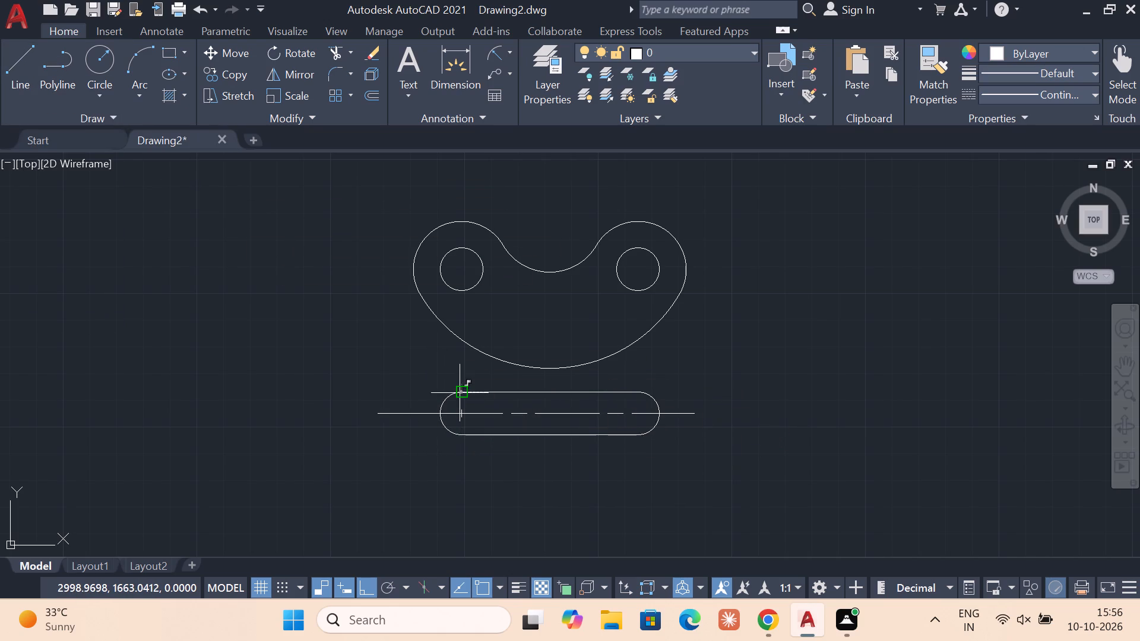
click(460, 436)
key(Escape)
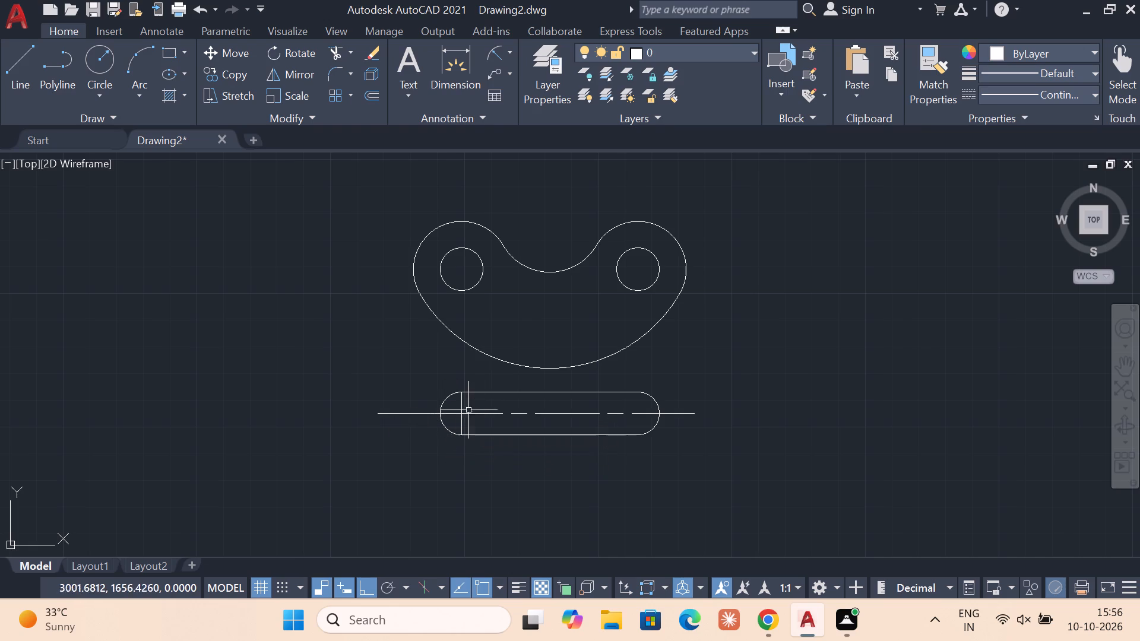
click(17, 61)
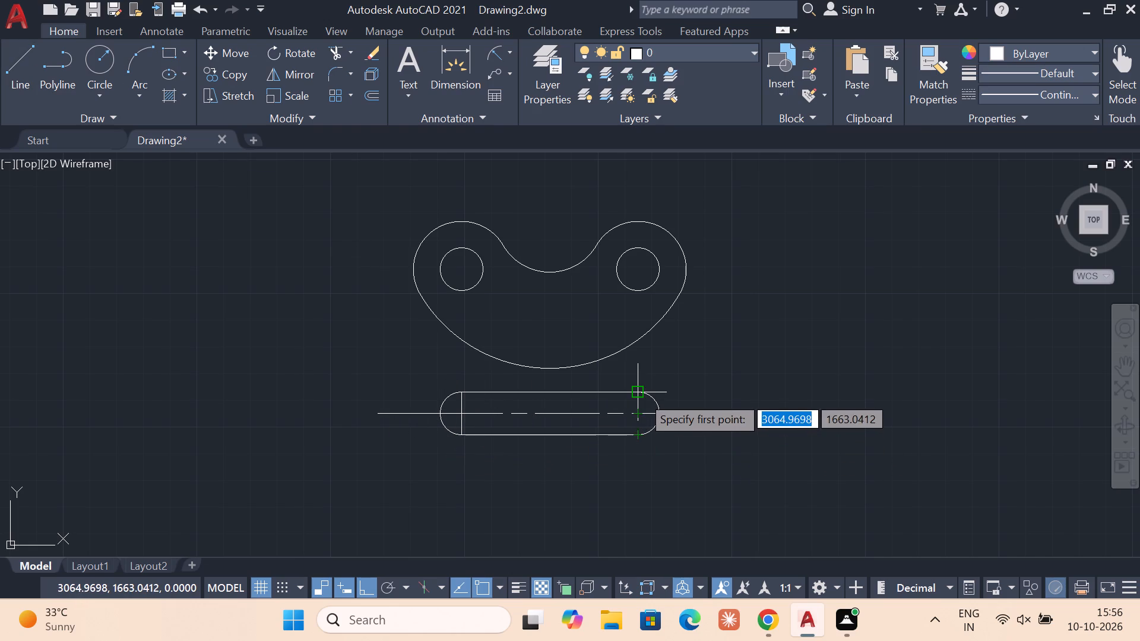
click(641, 395)
click(641, 433)
key(Escape)
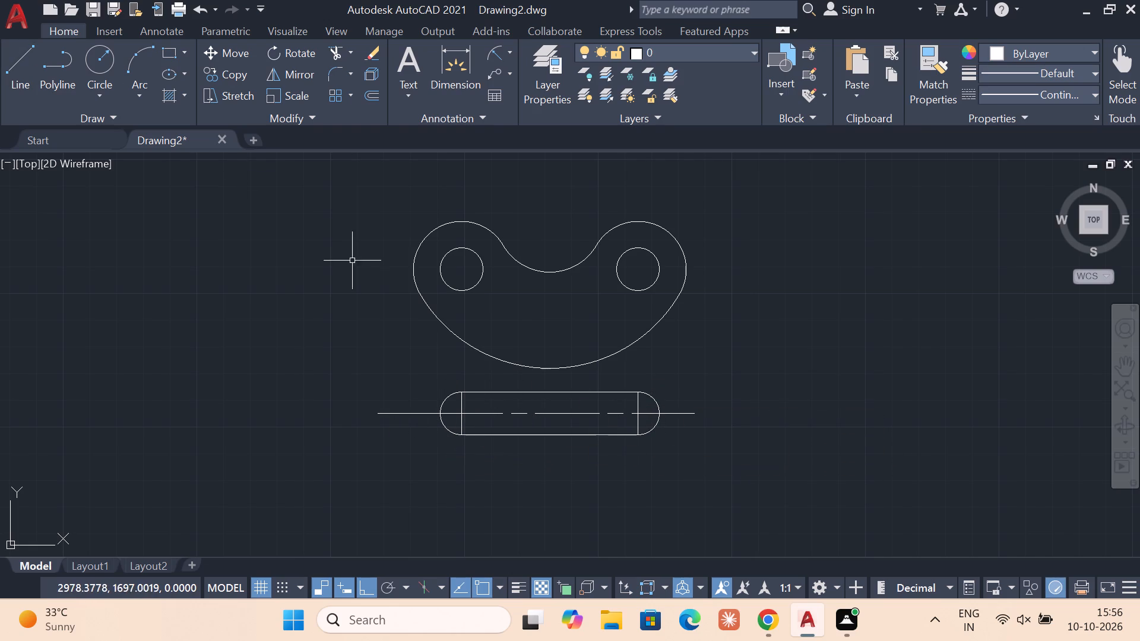
Draw two circles of radius 22 centred on the midpoints of the slot's left and right vertical helper lines.
click(106, 96)
click(99, 125)
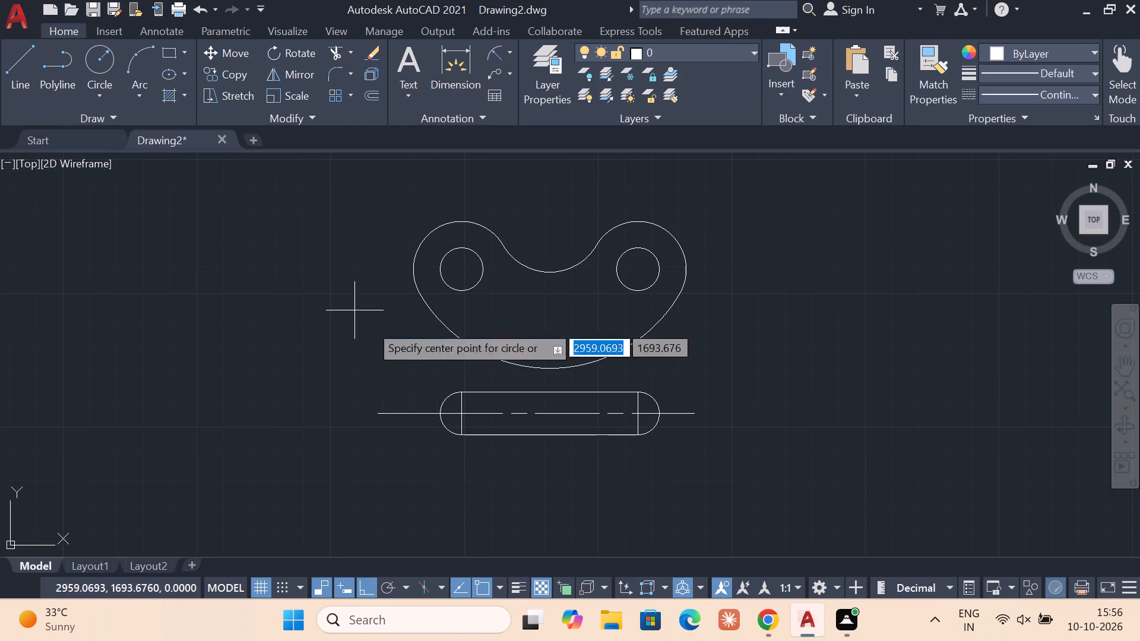
click(463, 411)
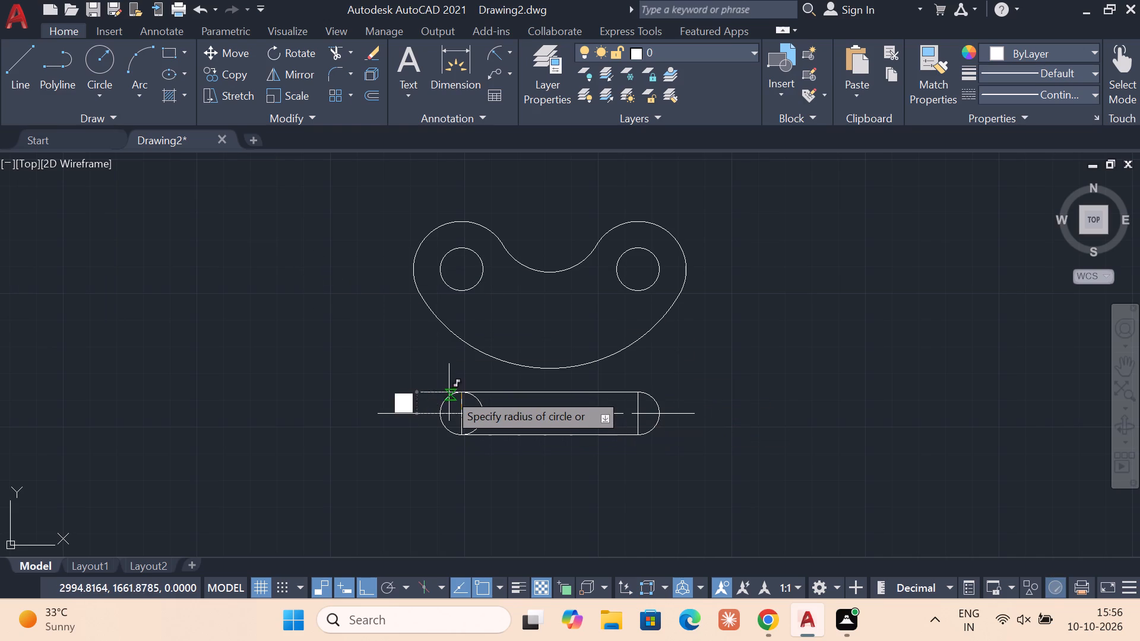
text(22)
key(Return)
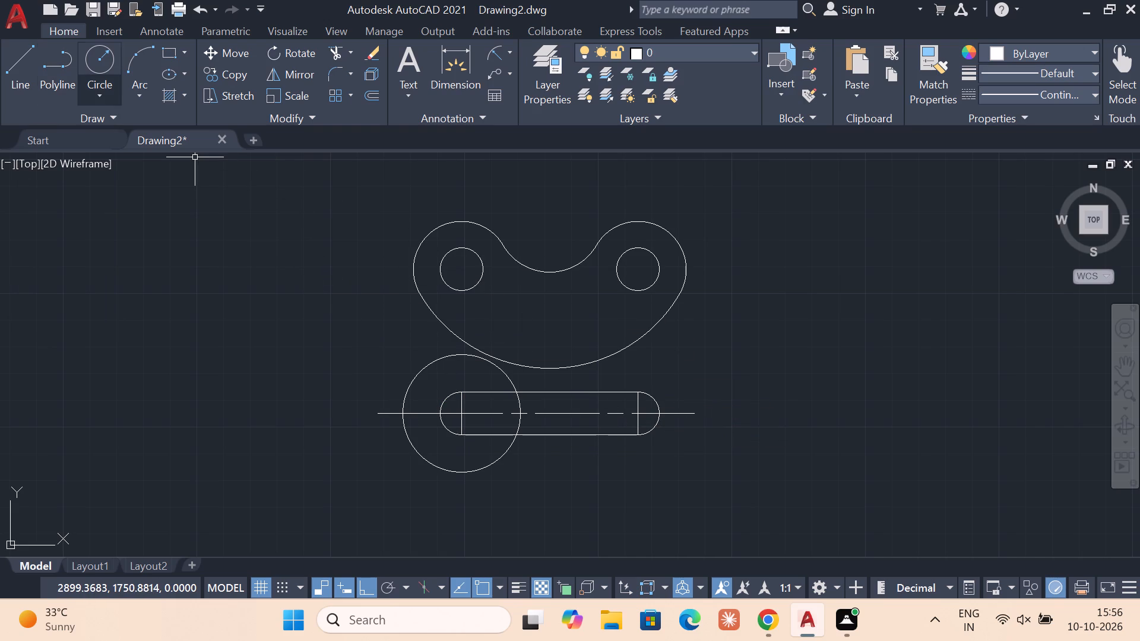
click(102, 85)
click(91, 131)
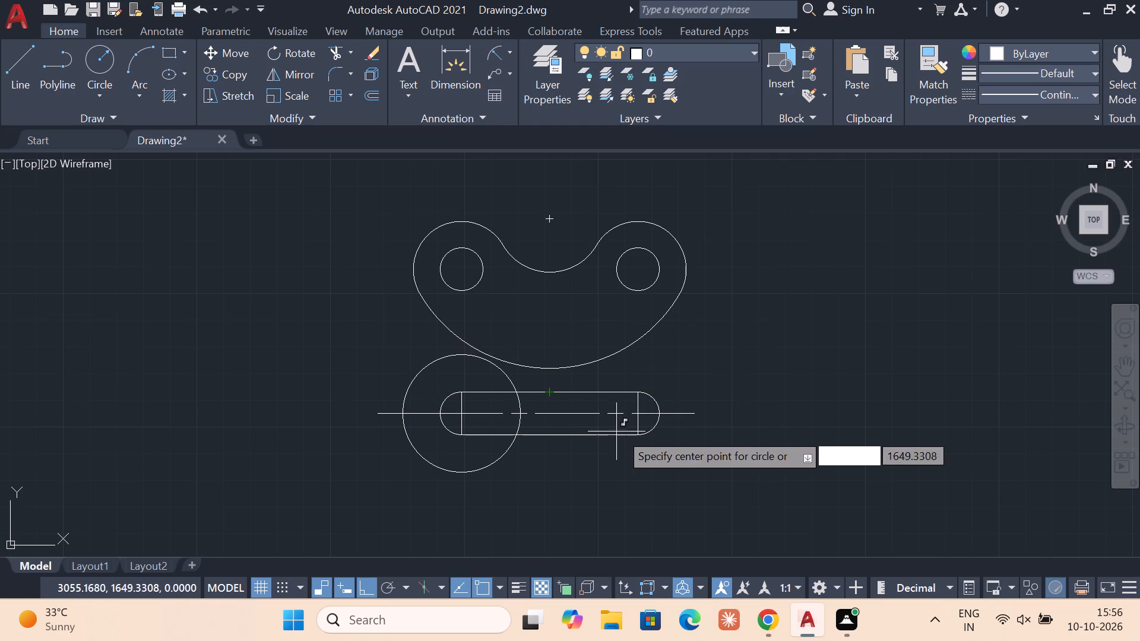
click(639, 416)
text(22)
key(Return)
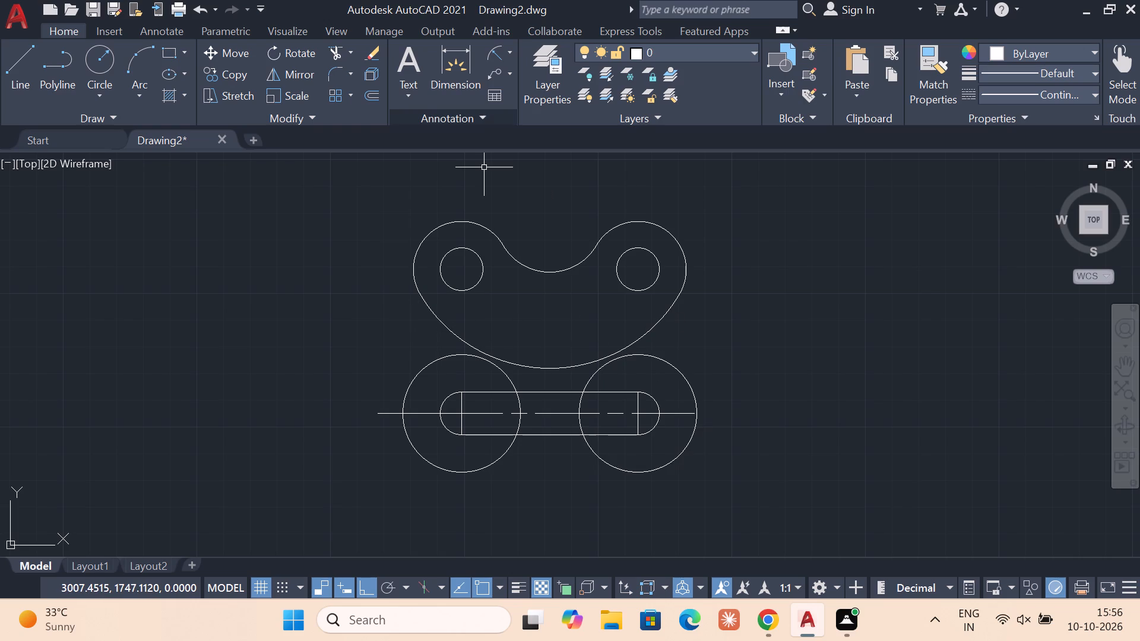
Fillet the right radius-22 circle to the right side of the large lower arc with radius 22.
click(348, 81)
click(321, 93)
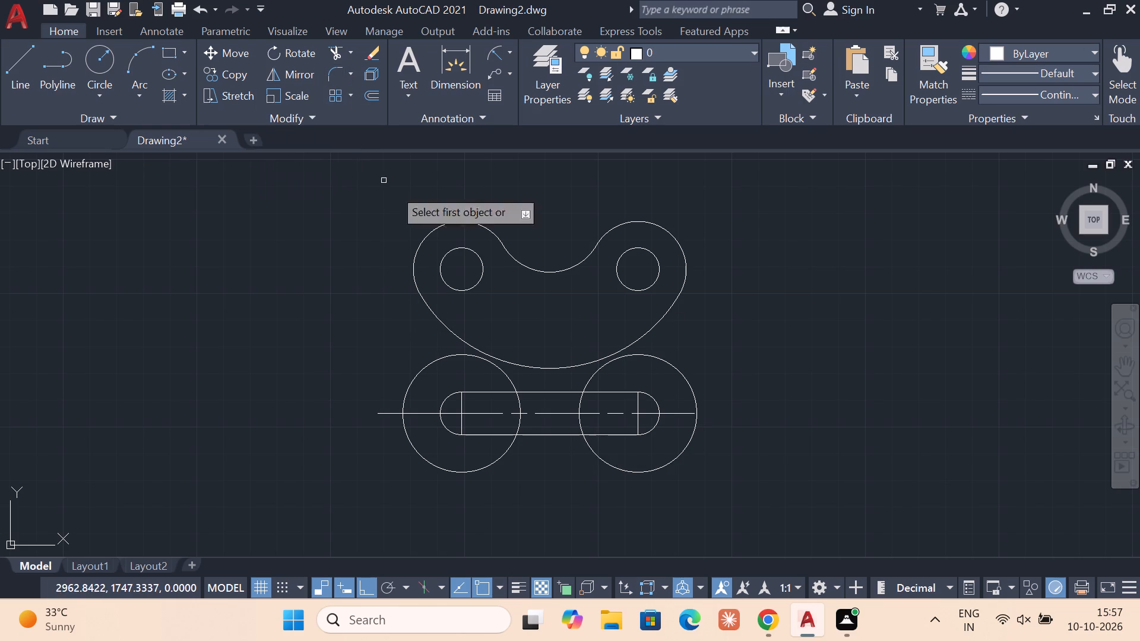
key(r)
key(Return)
text(22)
key(Return)
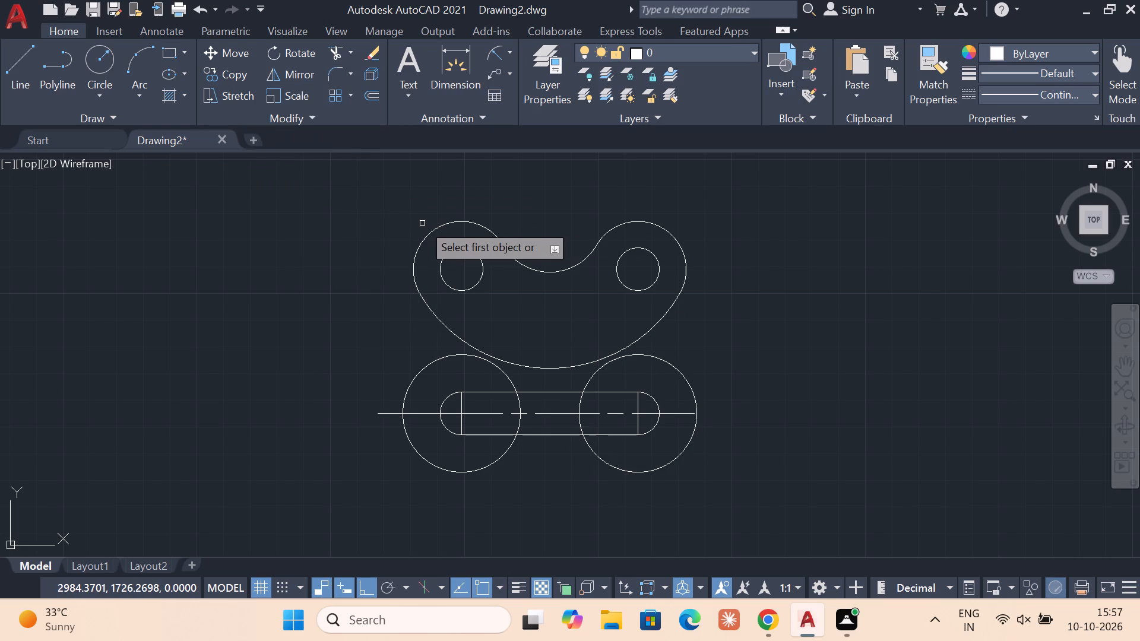
click(678, 369)
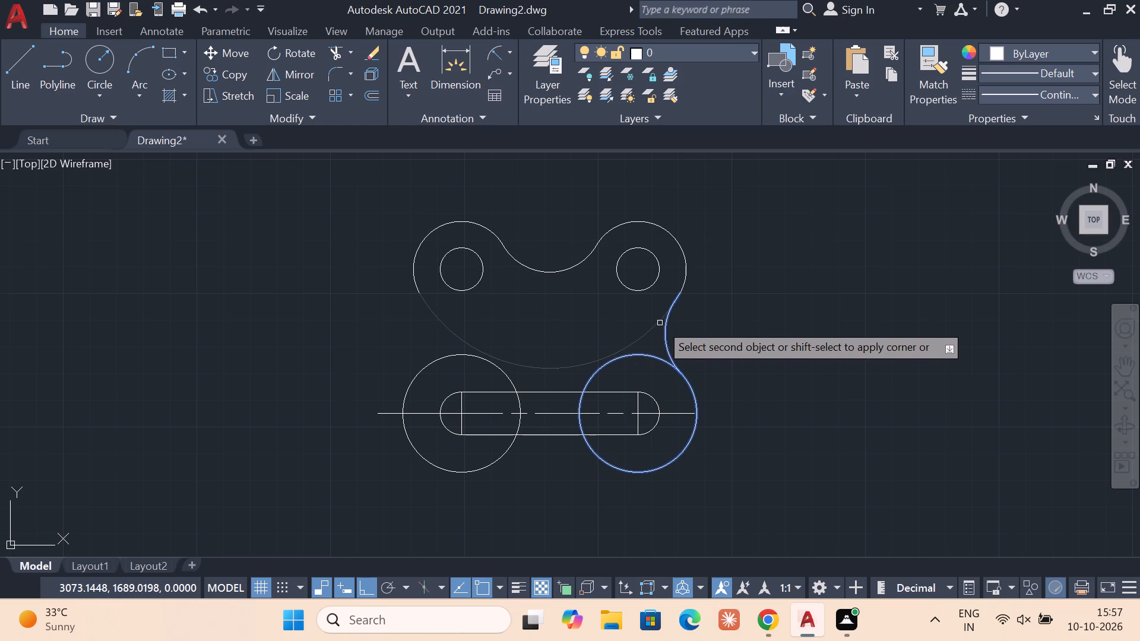
click(660, 323)
key(Escape)
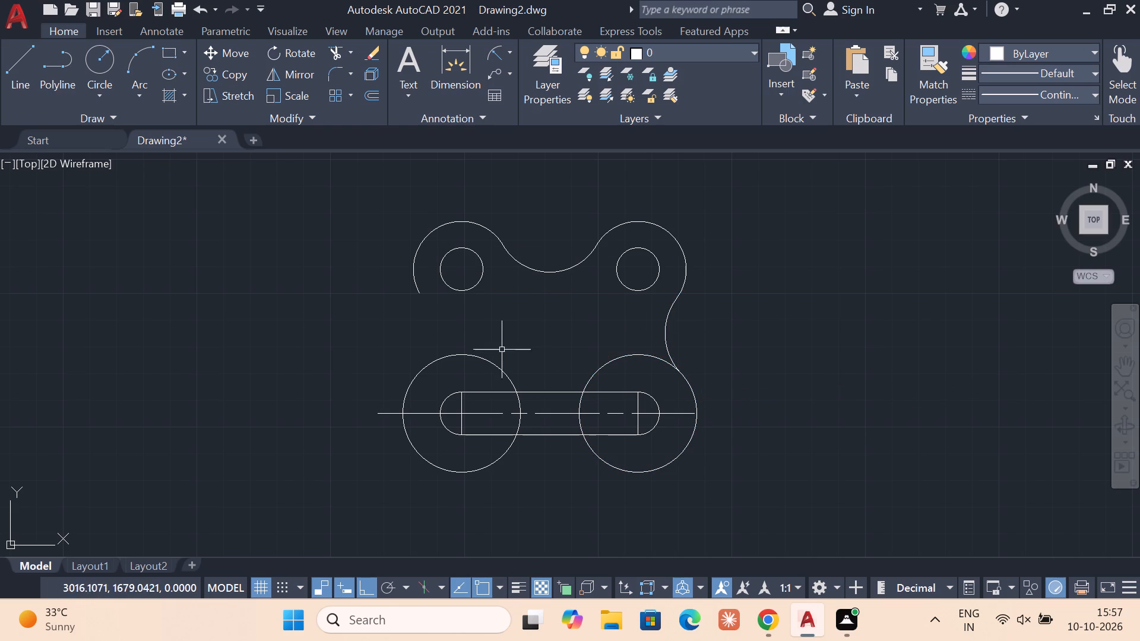
key(Escape)
key(Escape)
key(Escape)
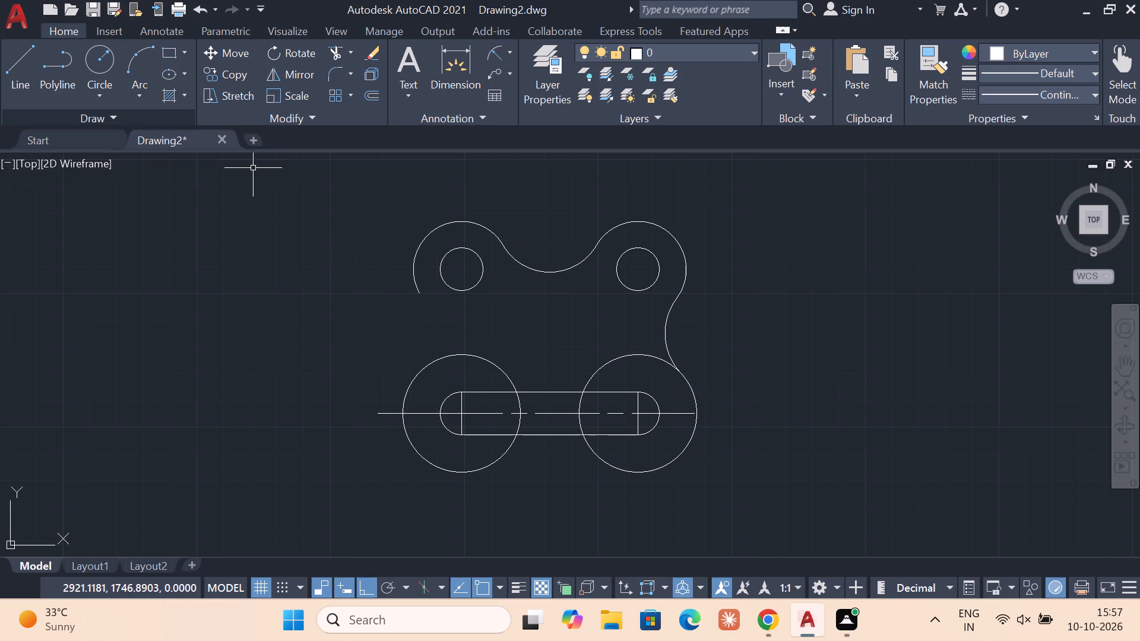
Delete the two vertical helper lines at the slot's right and left ends.
click(338, 53)
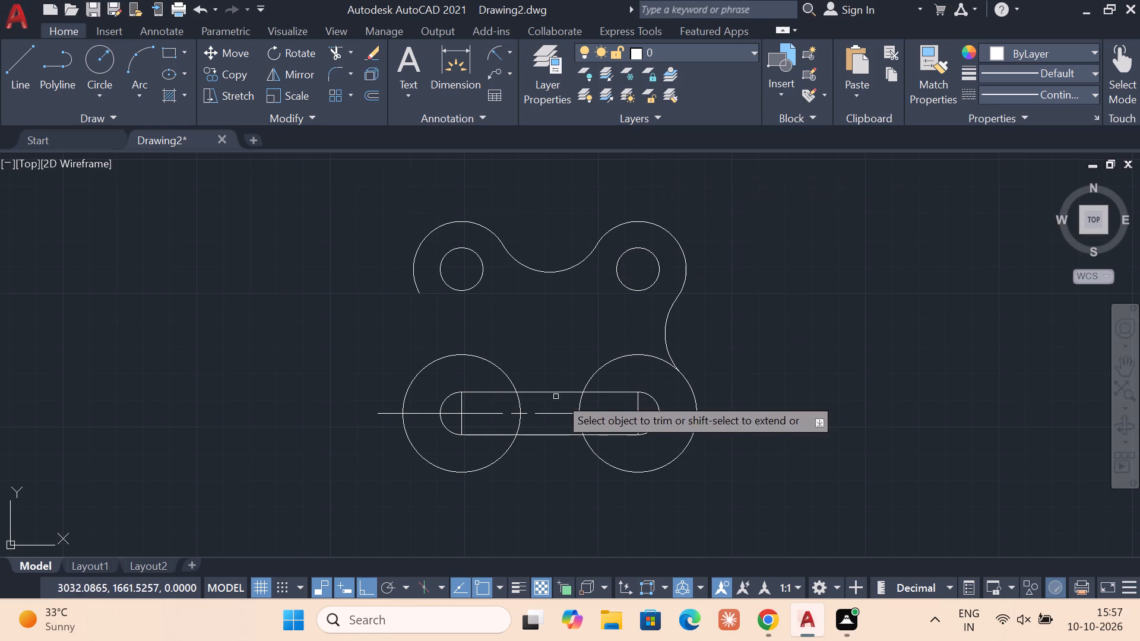
key(Escape)
click(638, 404)
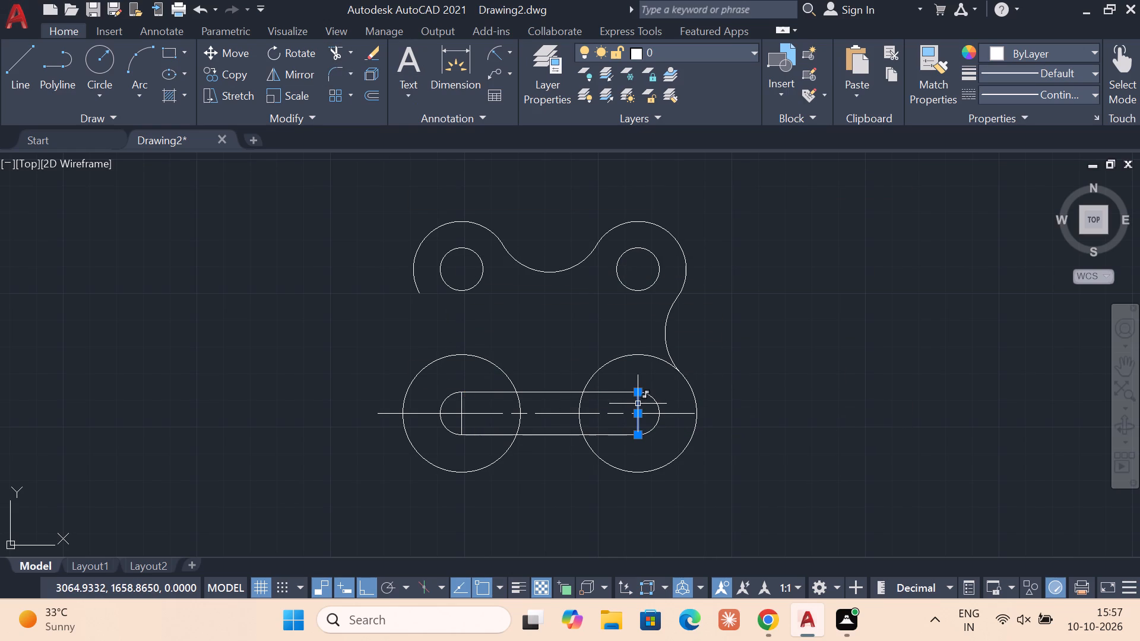
key(Delete)
scroll(503, 400, up, 1)
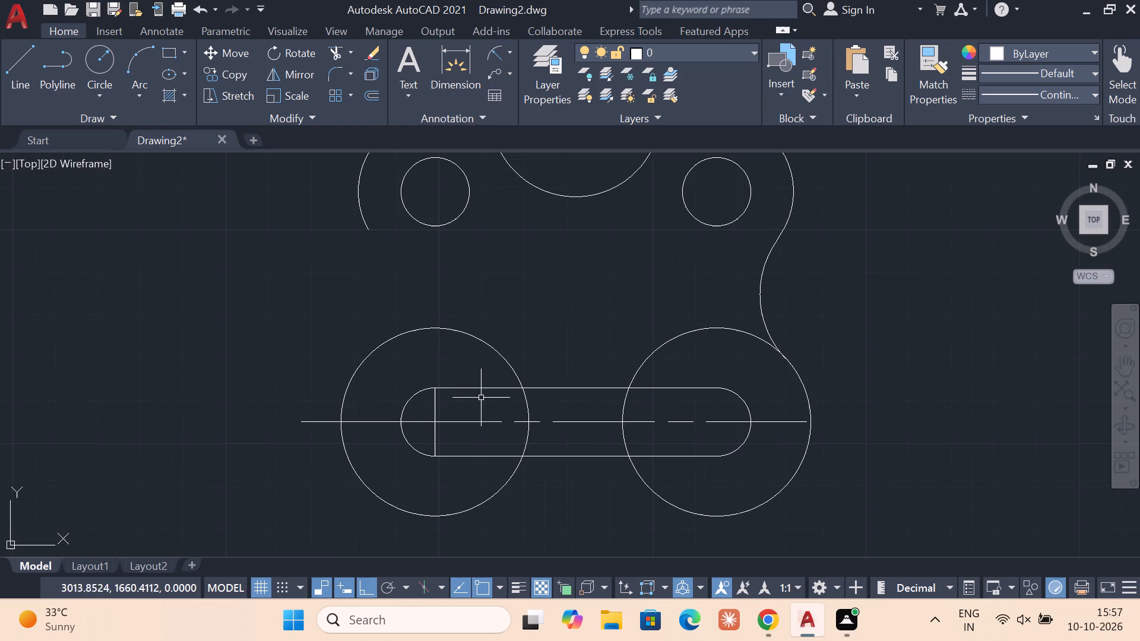
click(436, 406)
key(Delete)
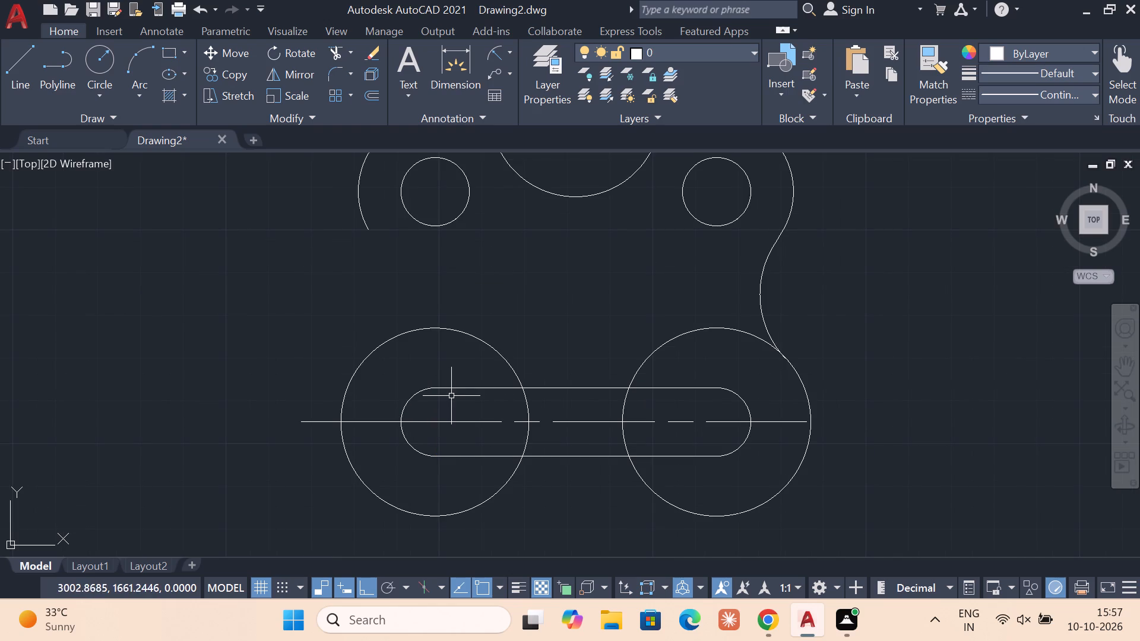
Draw a circle of radius 56 centred on the centre of the concave arc between the two lobes.
click(106, 55)
middle_drag(524, 239, 515, 325)
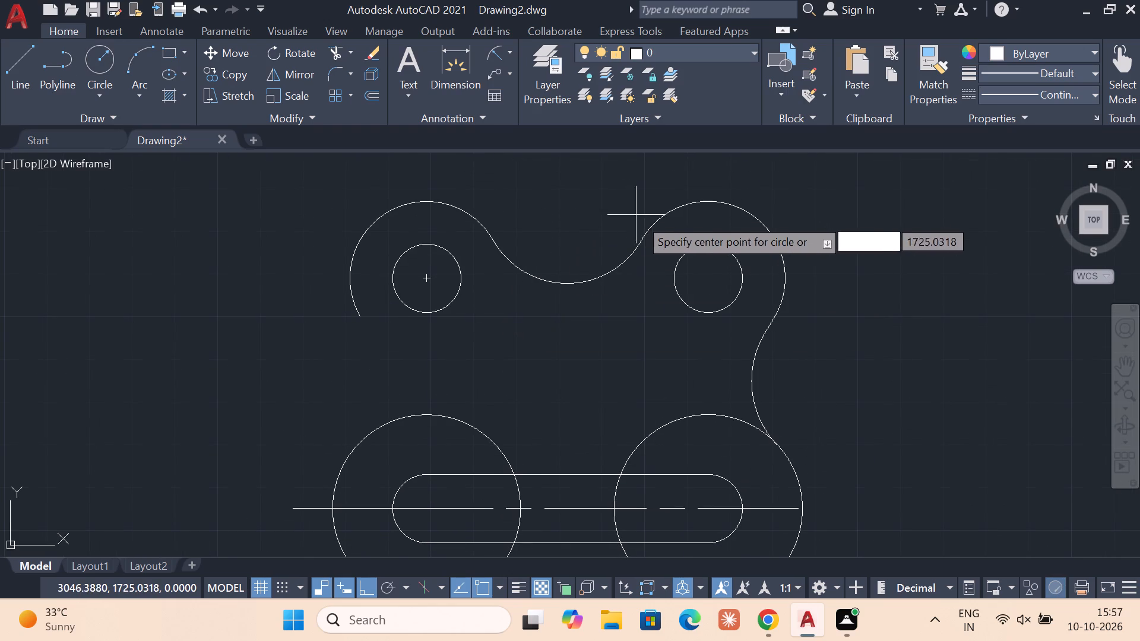
click(566, 197)
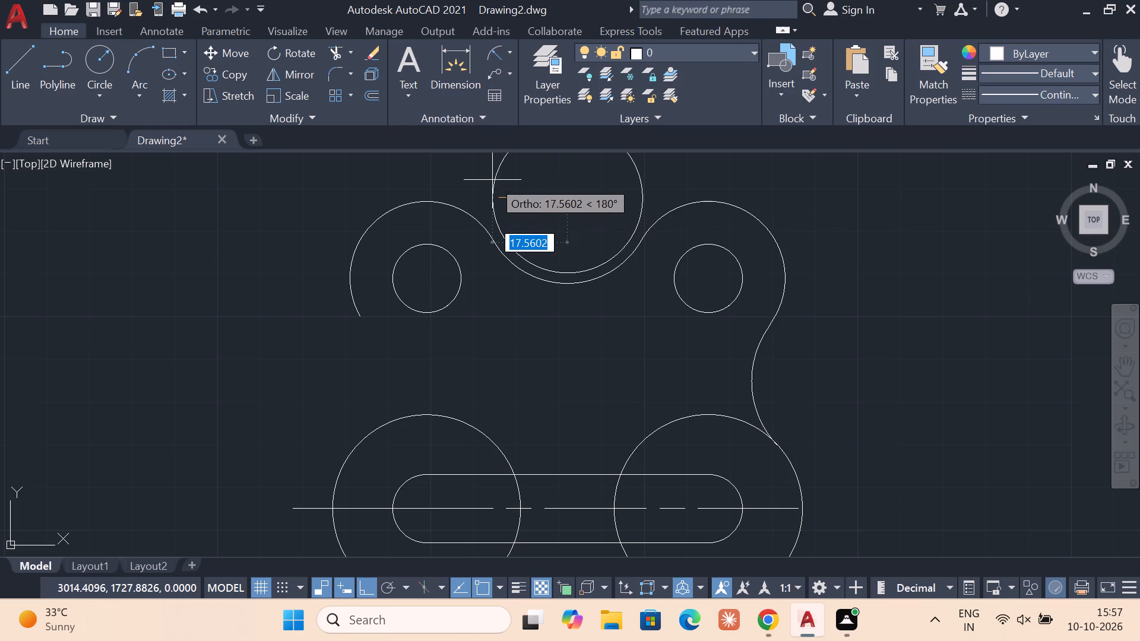
text(56)
key(Return)
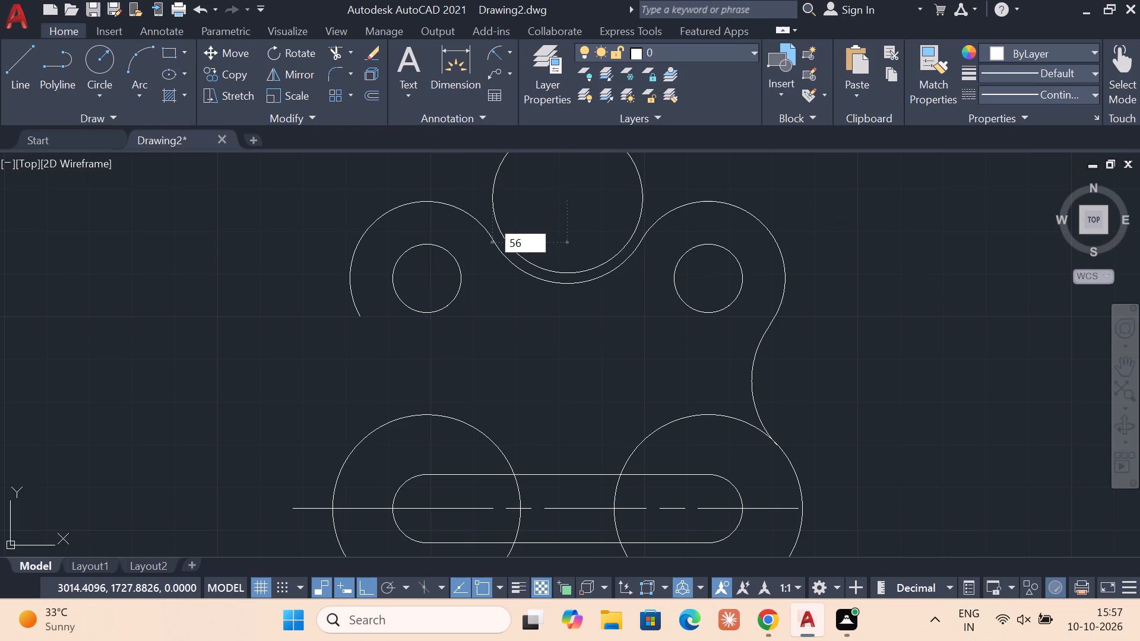
key(Escape)
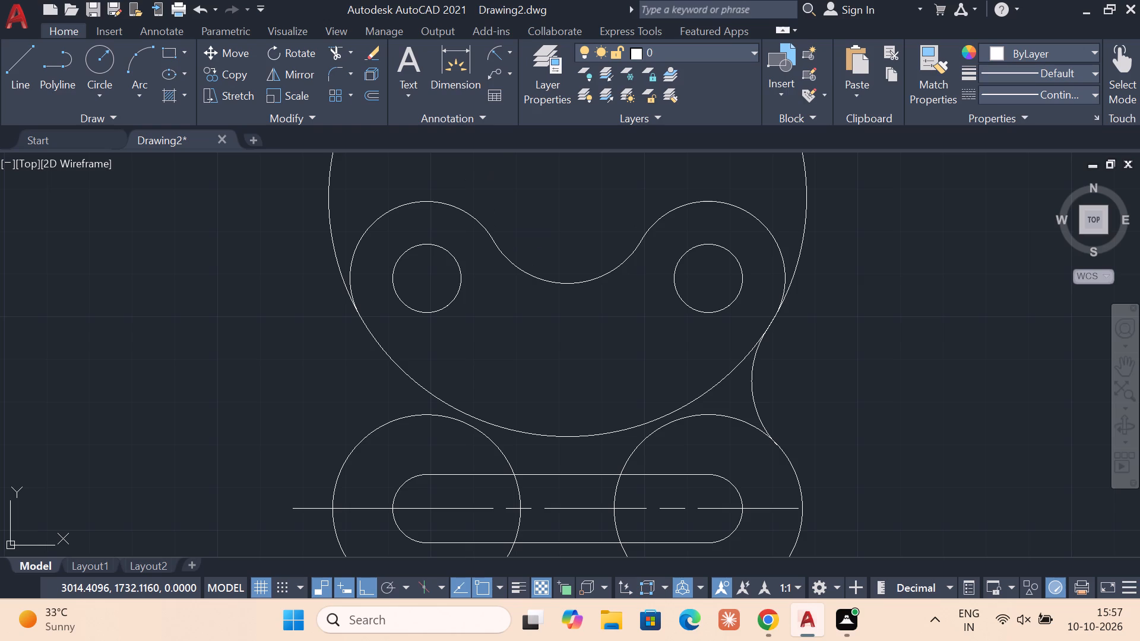
Trim away the upper part of the radius-56 circle outside the lobes, leaving only the large lower arc.
click(328, 42)
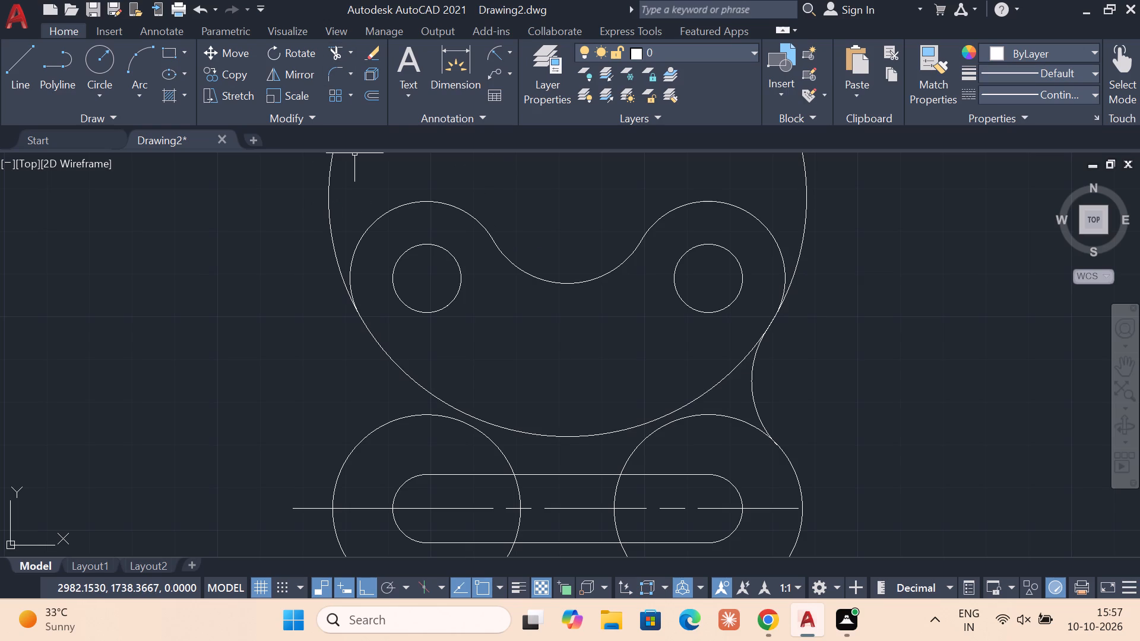
click(343, 58)
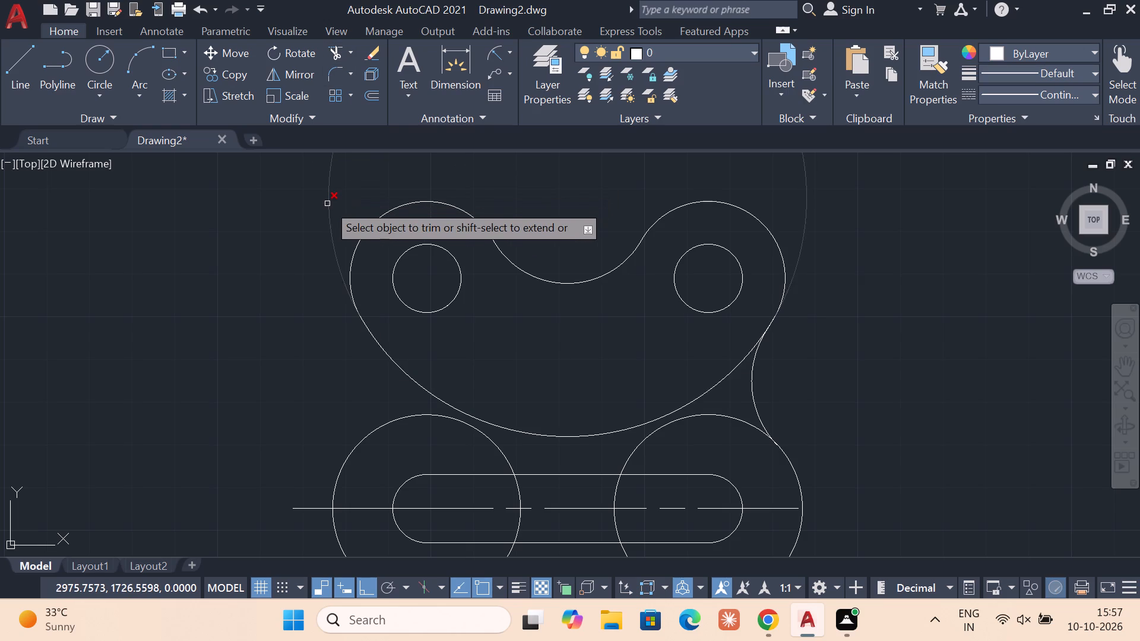
click(327, 204)
key(Escape)
key(Escape)
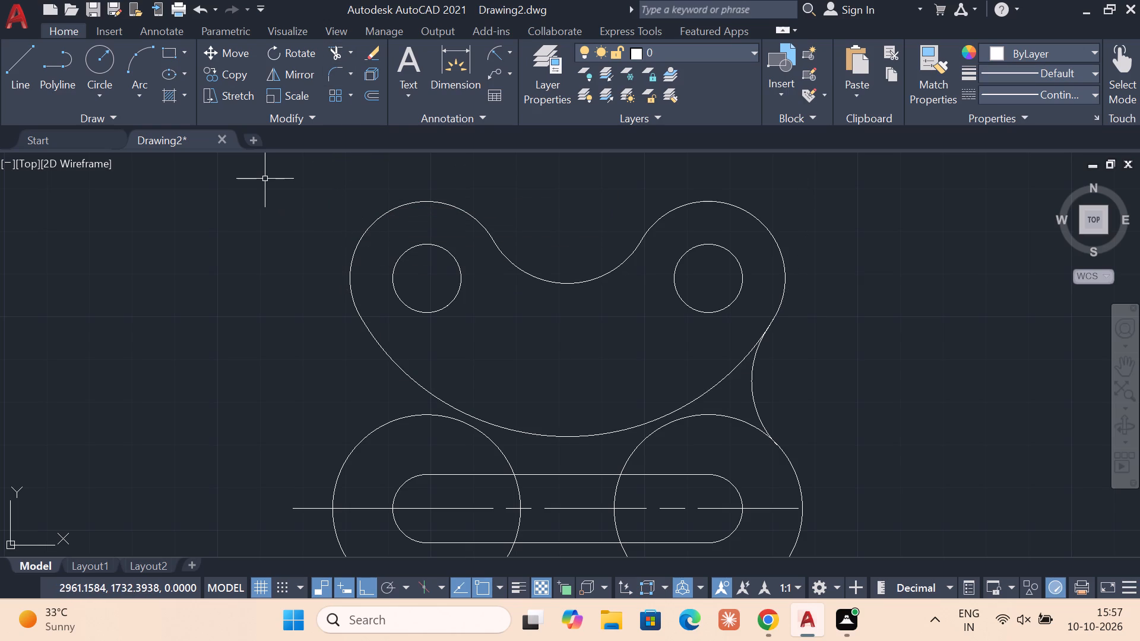
Fillet the left radius-22 circle to the left side of the large lower arc with radius 22.
click(348, 73)
click(320, 100)
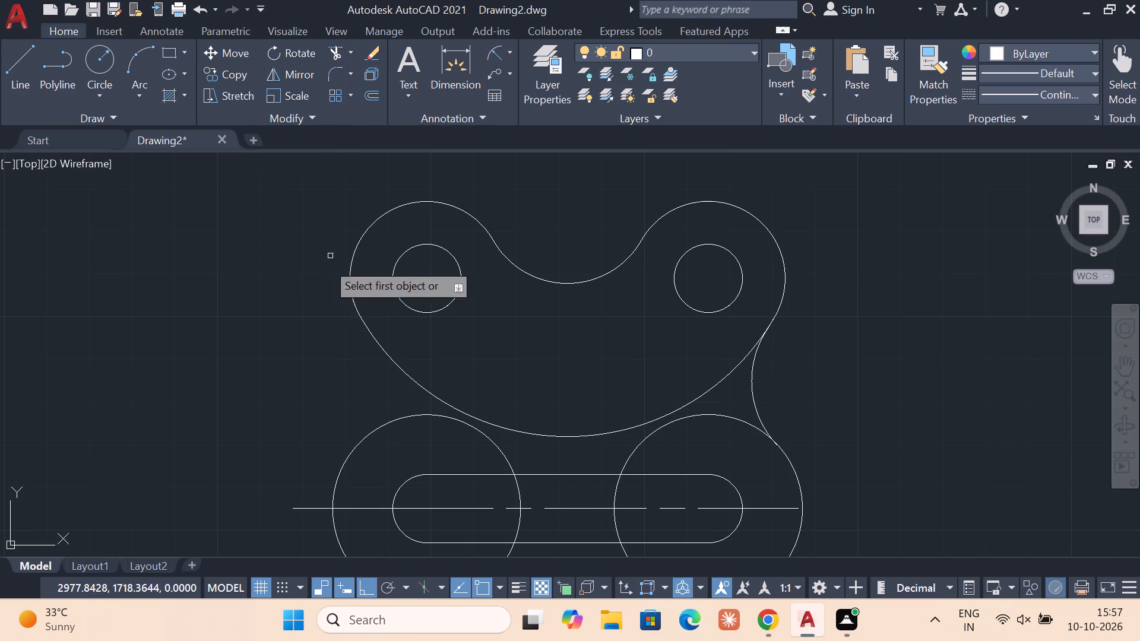
click(371, 431)
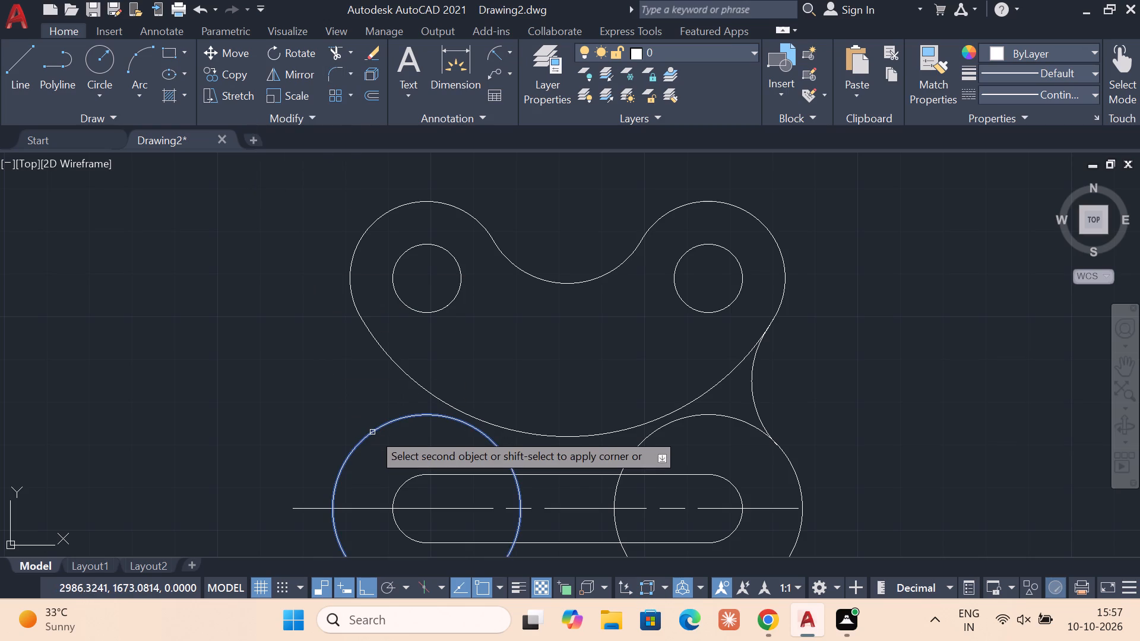
key(r)
key(Return)
text(22)
key(Return)
click(389, 357)
key(Escape)
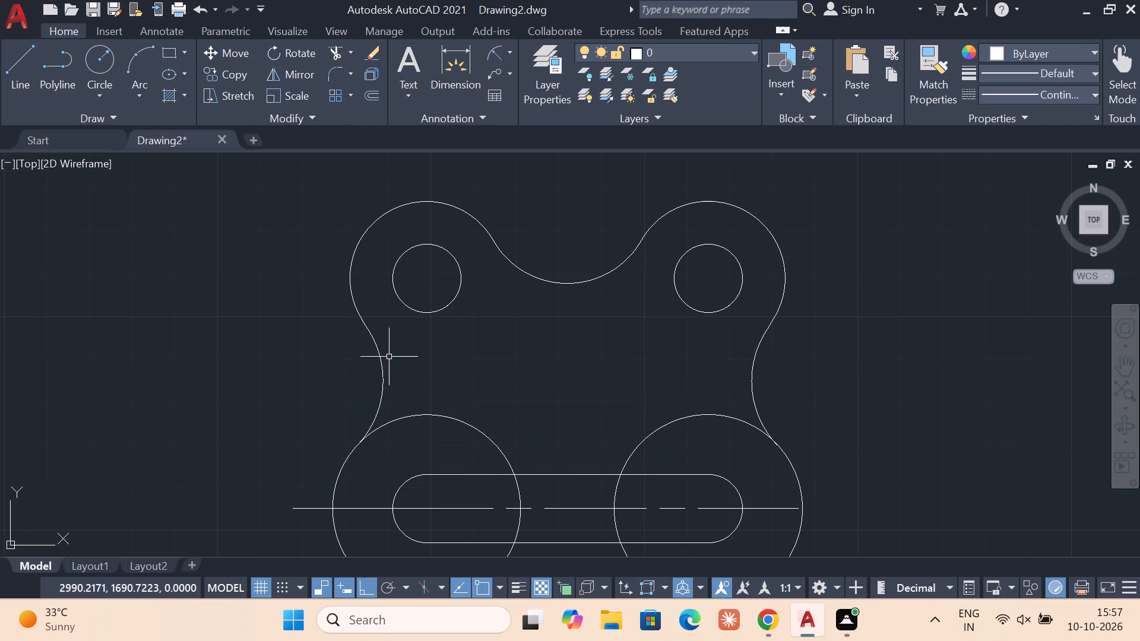
key(Escape)
key(Escape)
key(Escape)
key(Escape)
key(Escape)
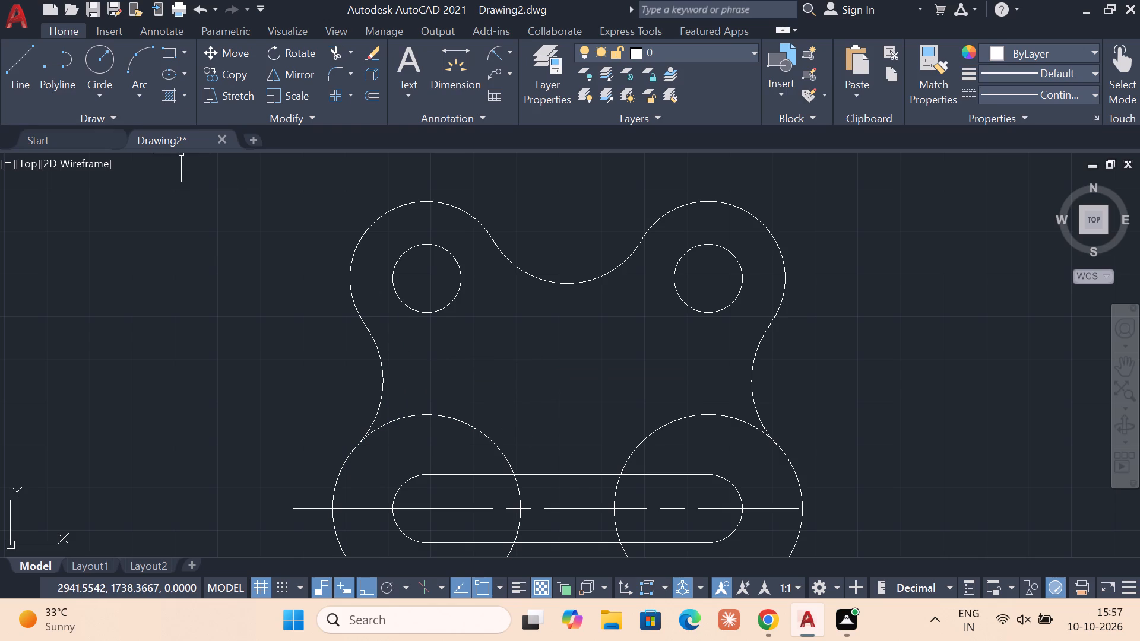
Draw a circle of radius 56 centred on the centre of the concave arc between the two lobes.
click(100, 58)
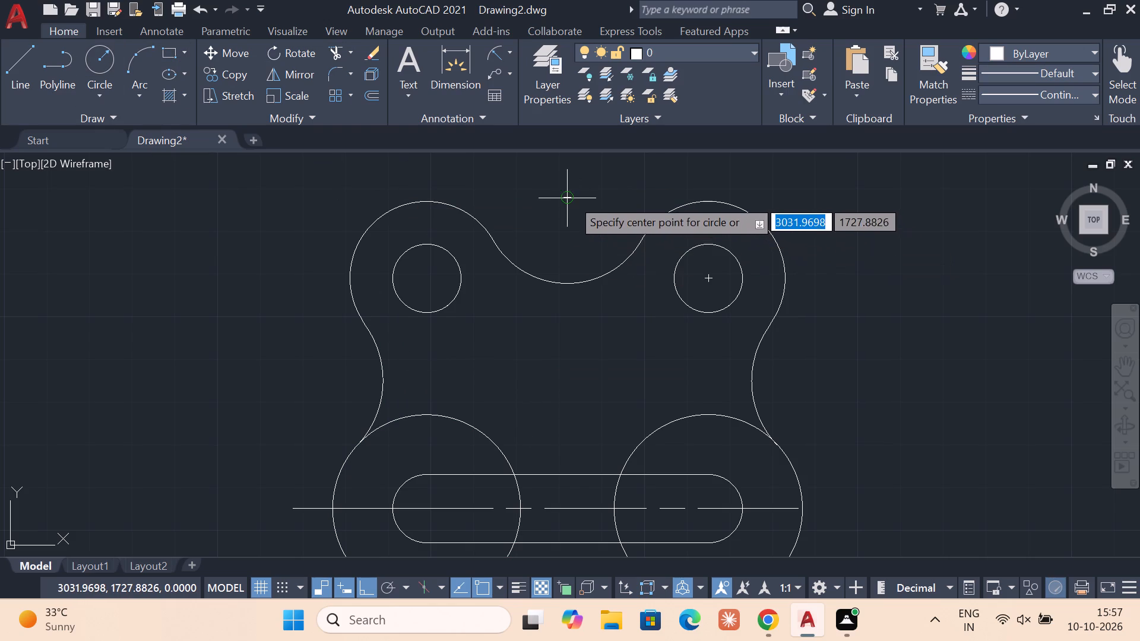
click(570, 197)
text(56)
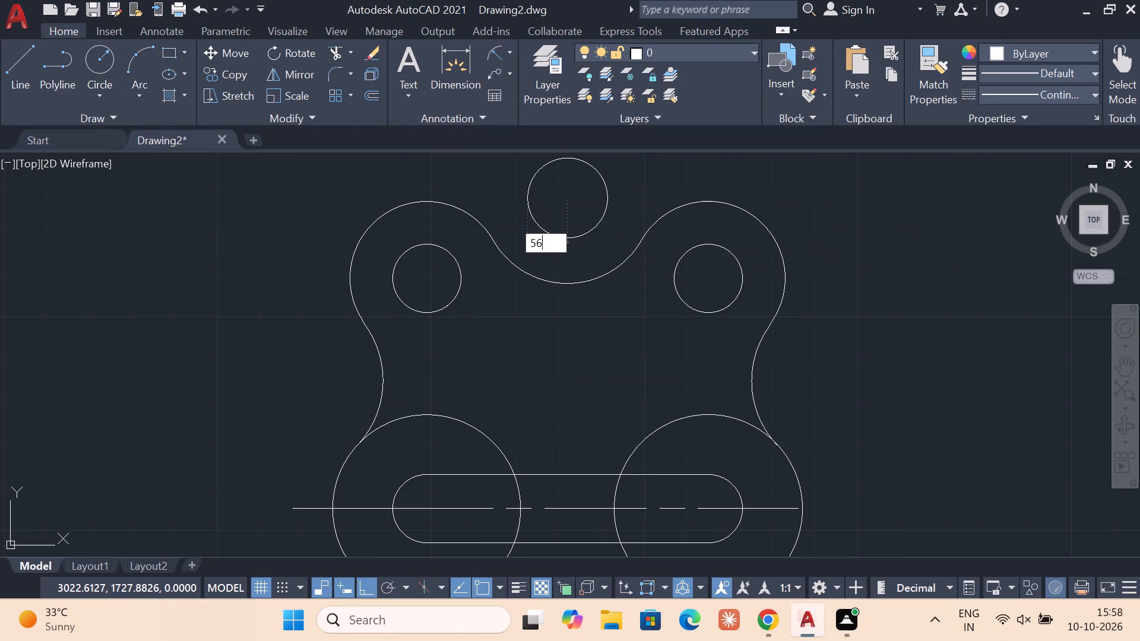
key(Return)
key(Escape)
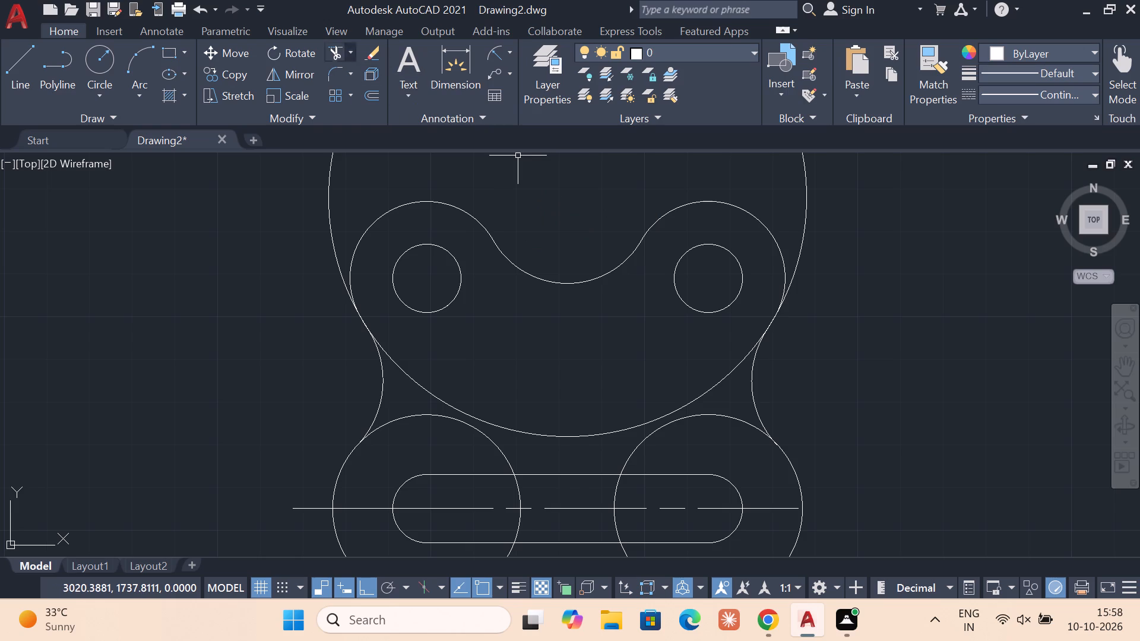
Trim away the upper part of the radius-56 circle outside the lobes.
click(335, 49)
click(328, 182)
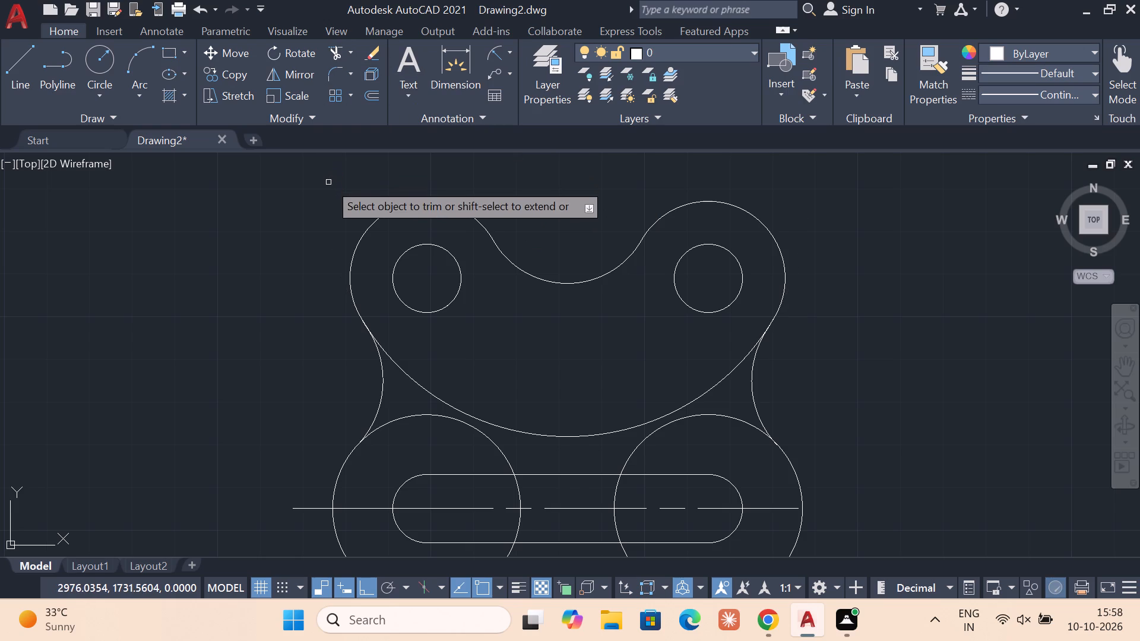
Trim the inner upper portions of both radius-22 circles, including the pieces crossing the slot.
click(397, 417)
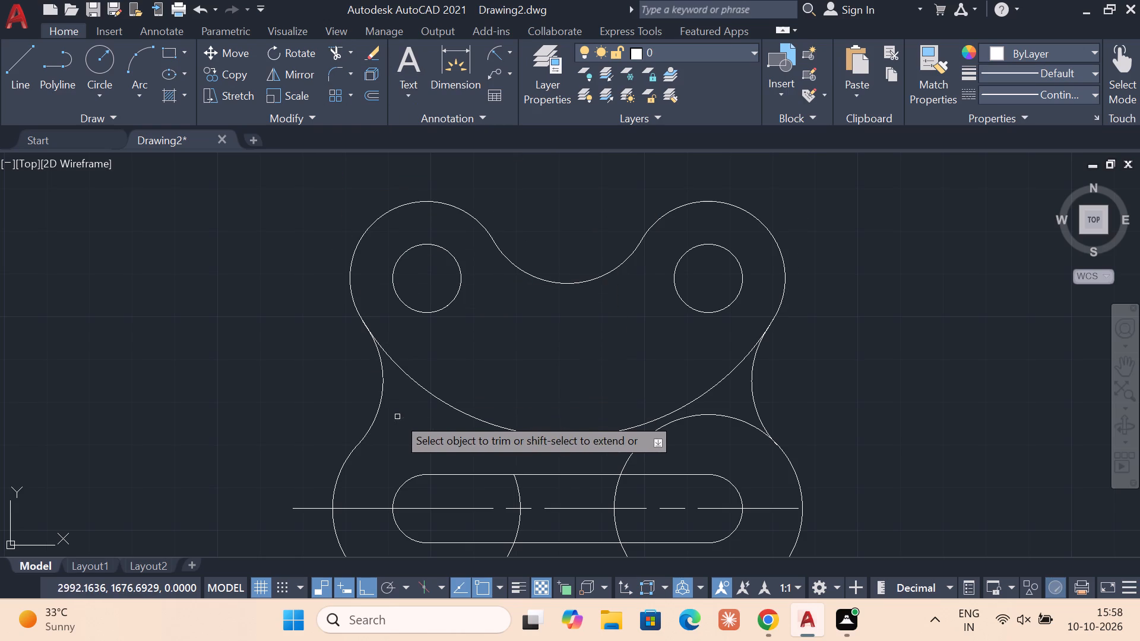
click(520, 491)
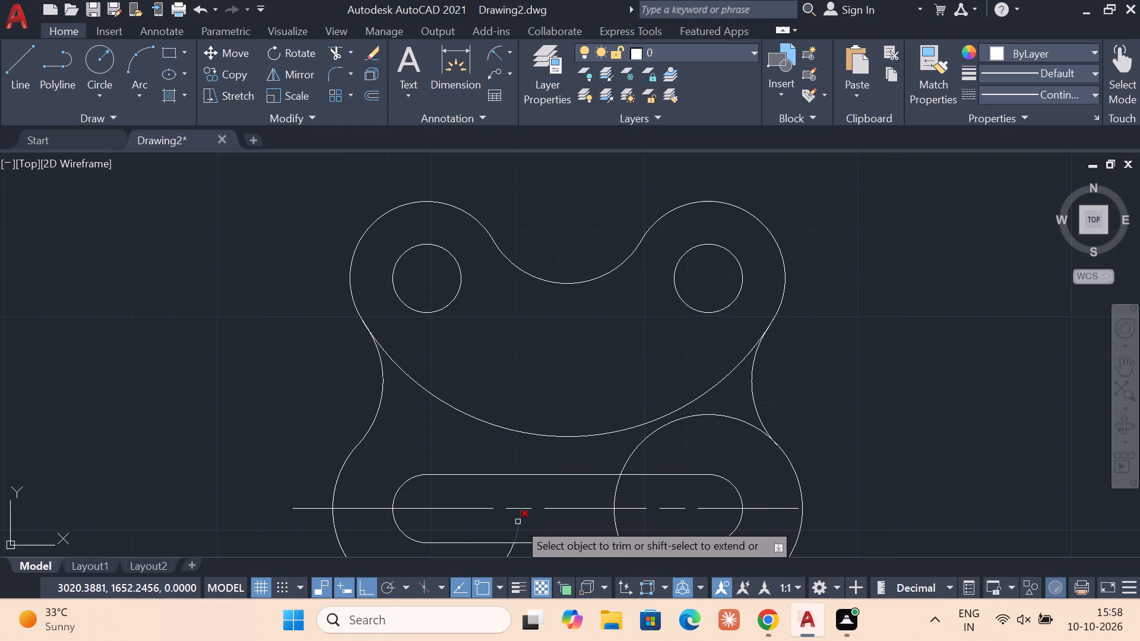
click(518, 524)
middle_drag(518, 524, 546, 387)
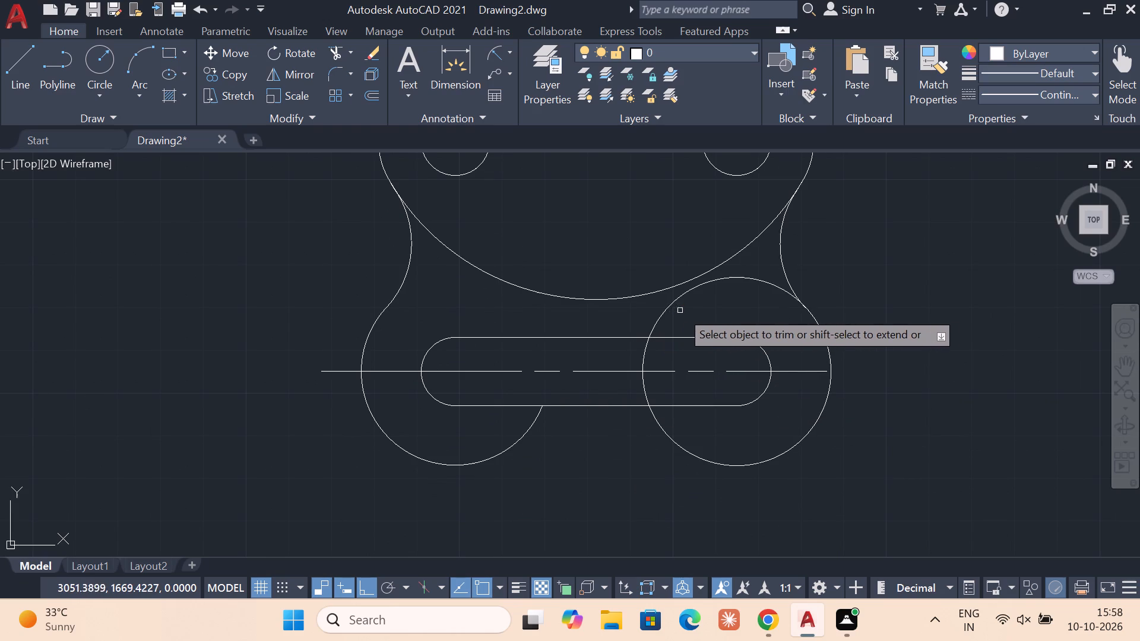
click(664, 311)
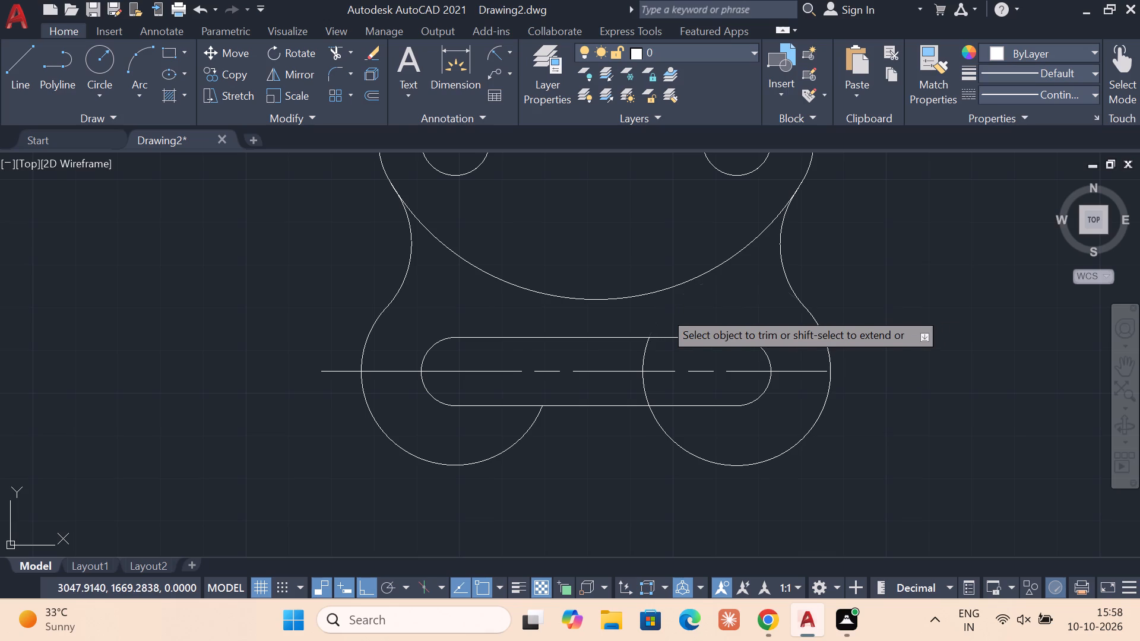
click(645, 393)
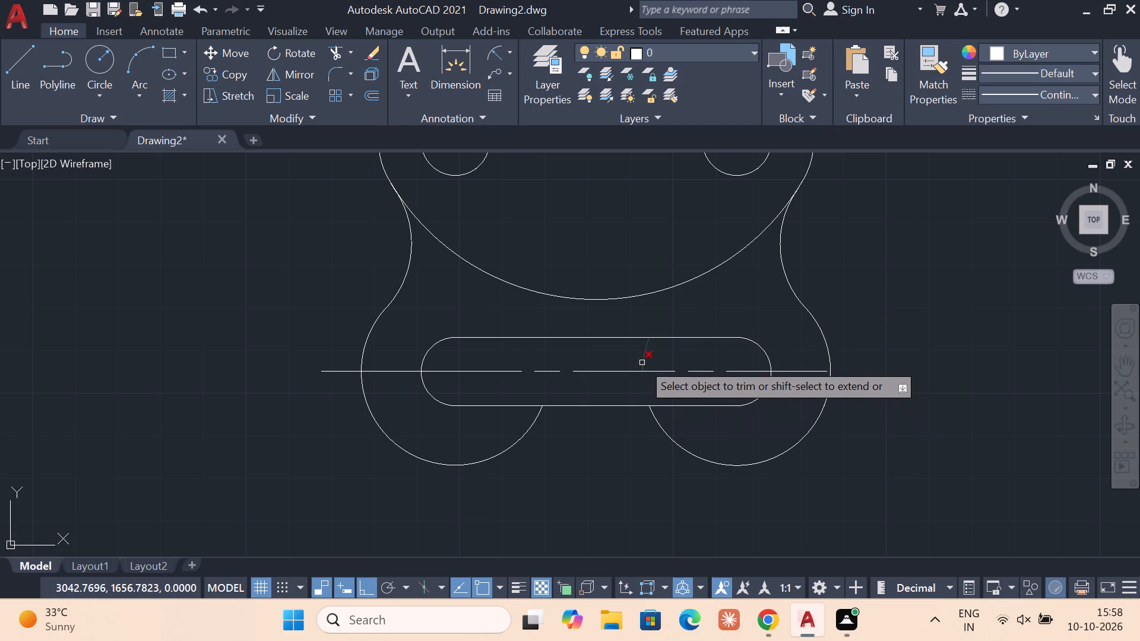
click(642, 360)
key(Escape)
key(Escape)
key(Escape)
key(Escape)
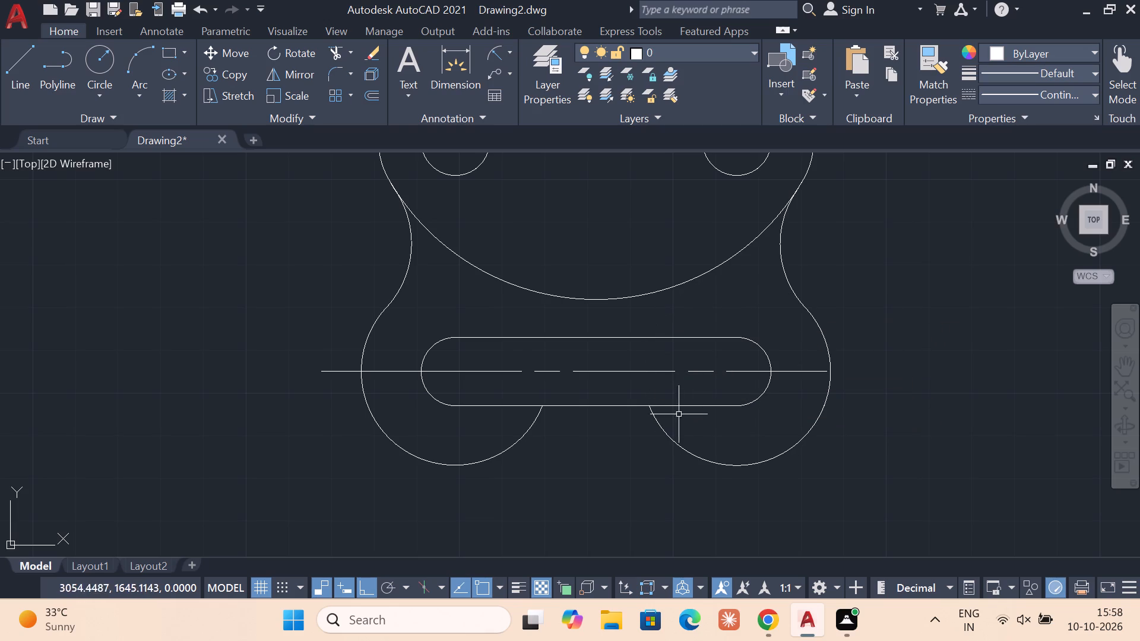
Draw a horizontal line joining the lowest points of the two radius-22 arcs.
click(33, 76)
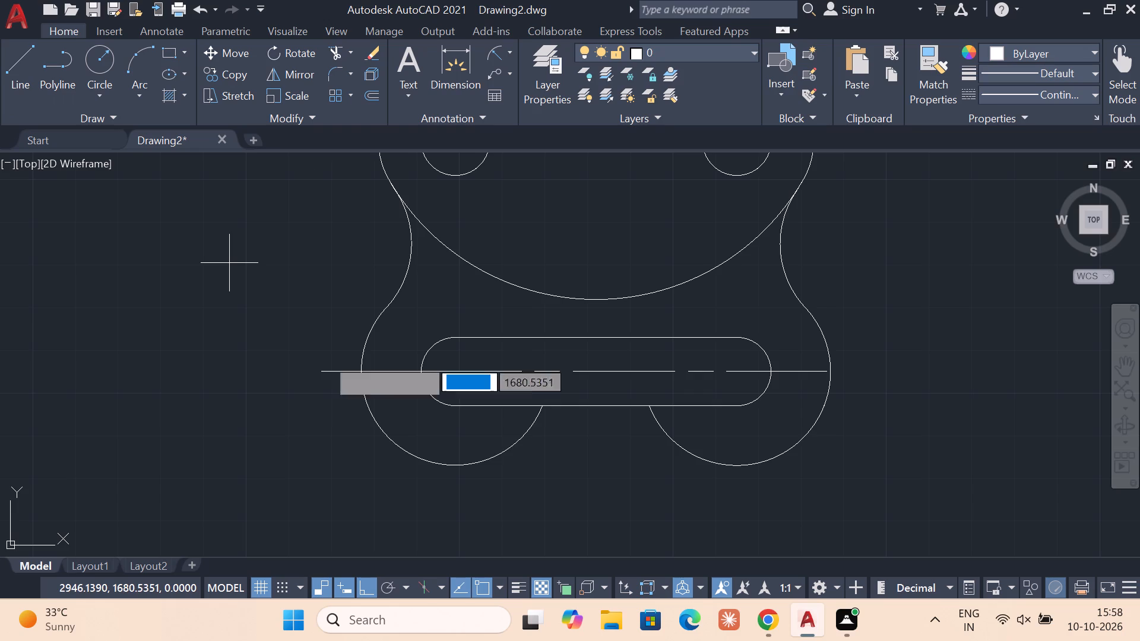
click(452, 469)
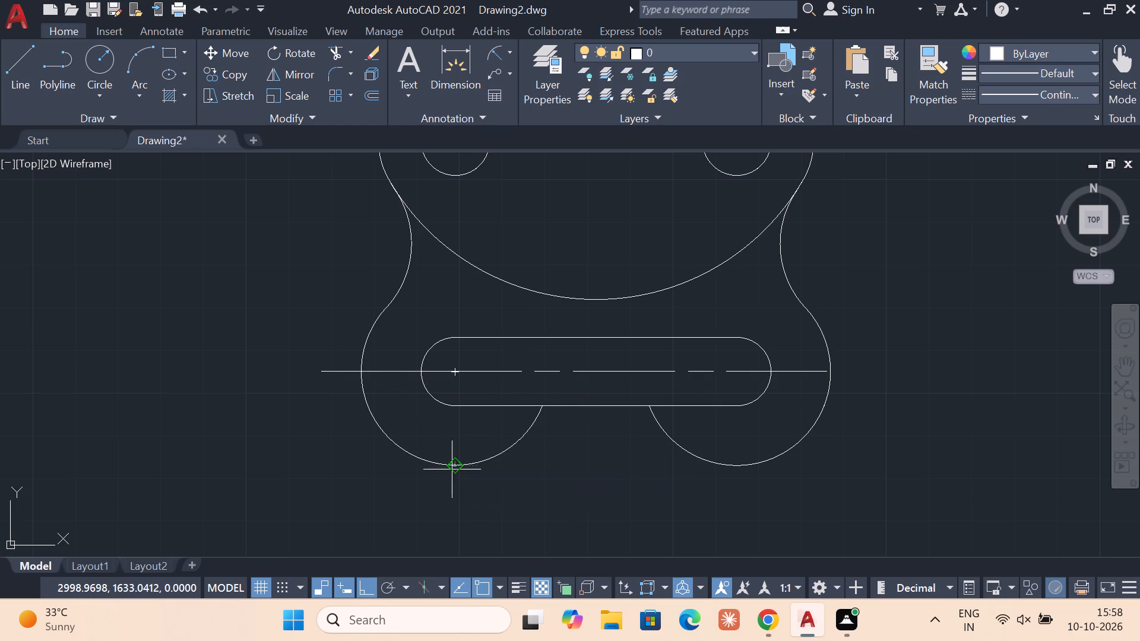
click(743, 467)
key(Escape)
Trim the two remaining inner arcs between the slot's lower edge and the bottom line.
scroll(501, 265, down, 1)
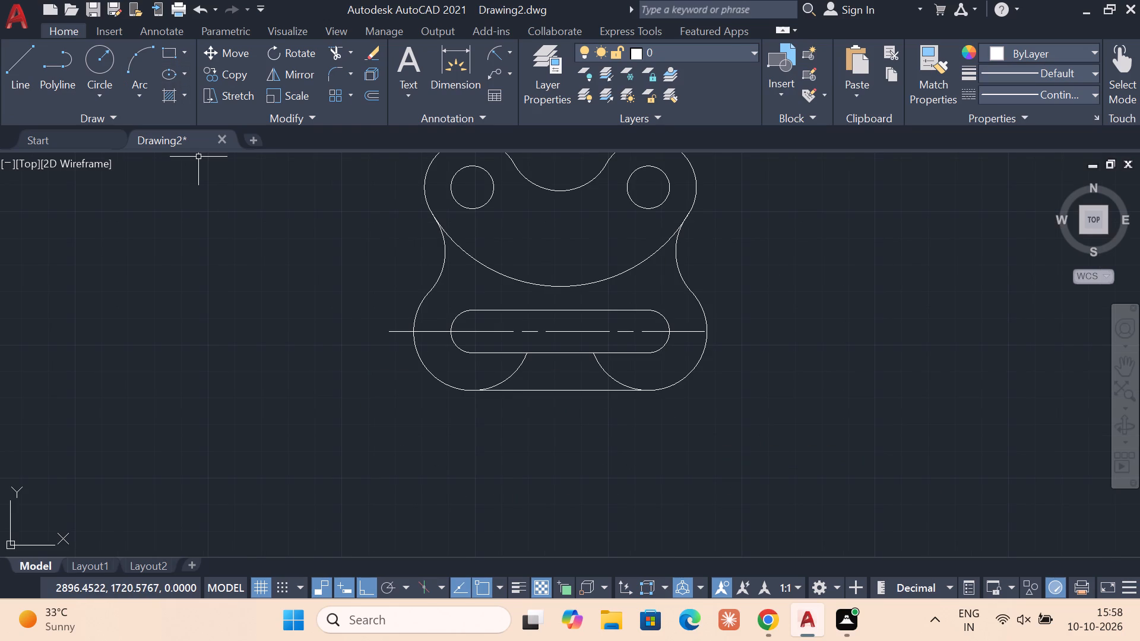
click(334, 52)
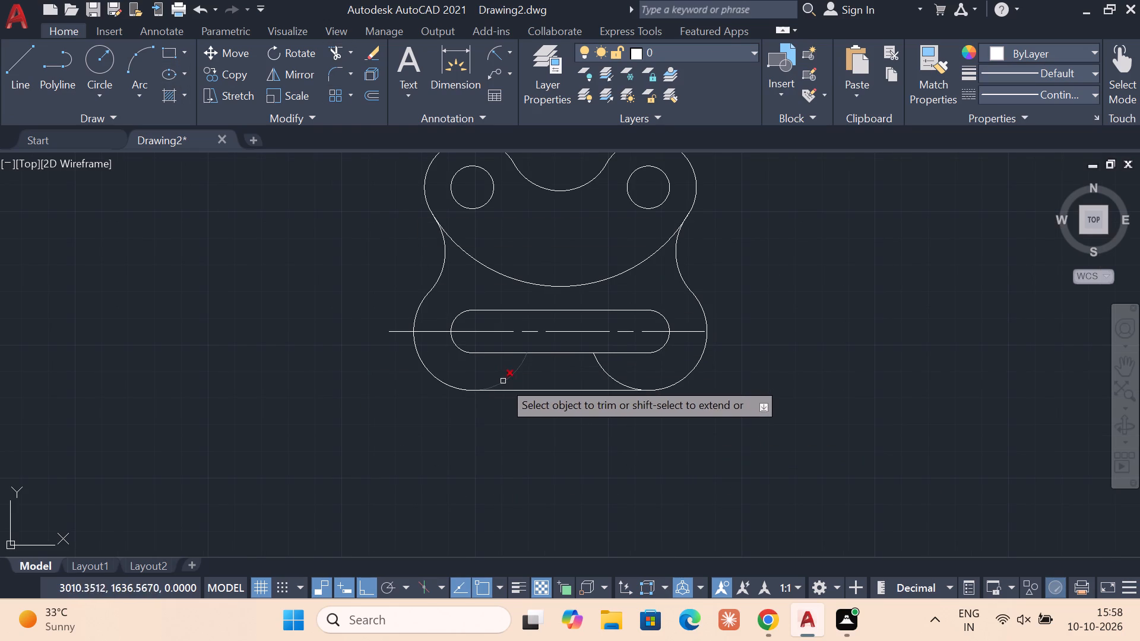
click(504, 380)
click(610, 377)
key(Escape)
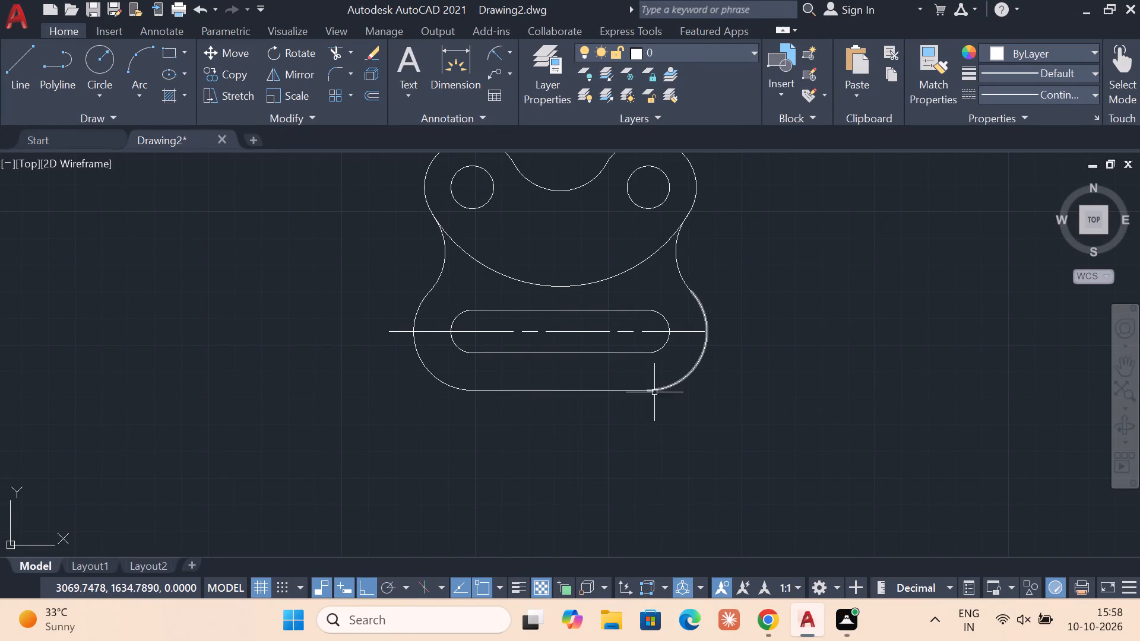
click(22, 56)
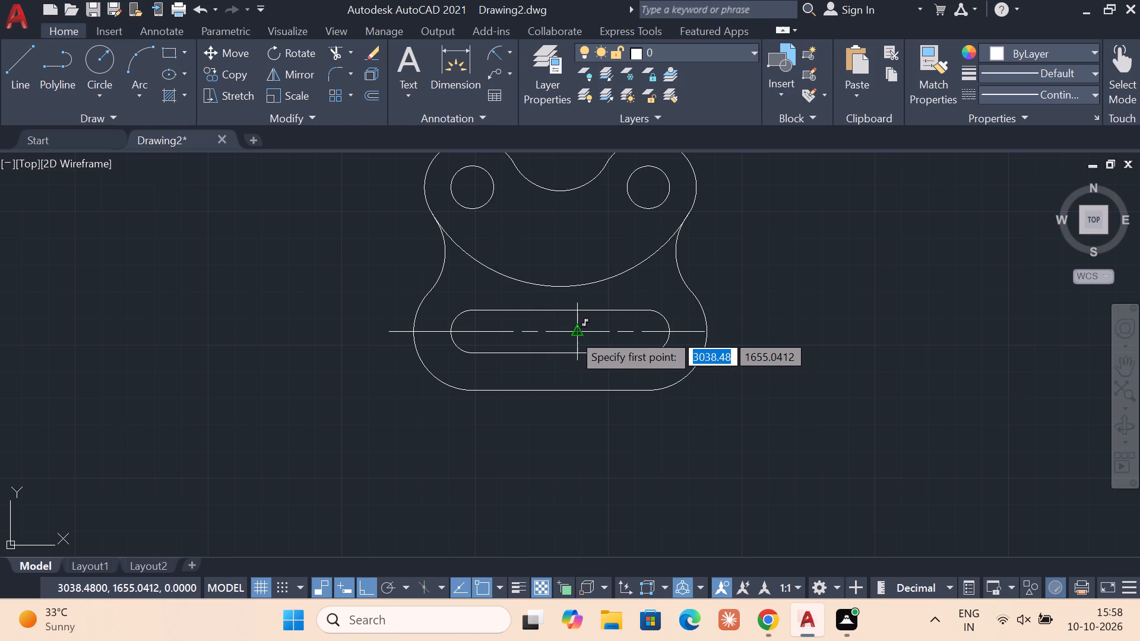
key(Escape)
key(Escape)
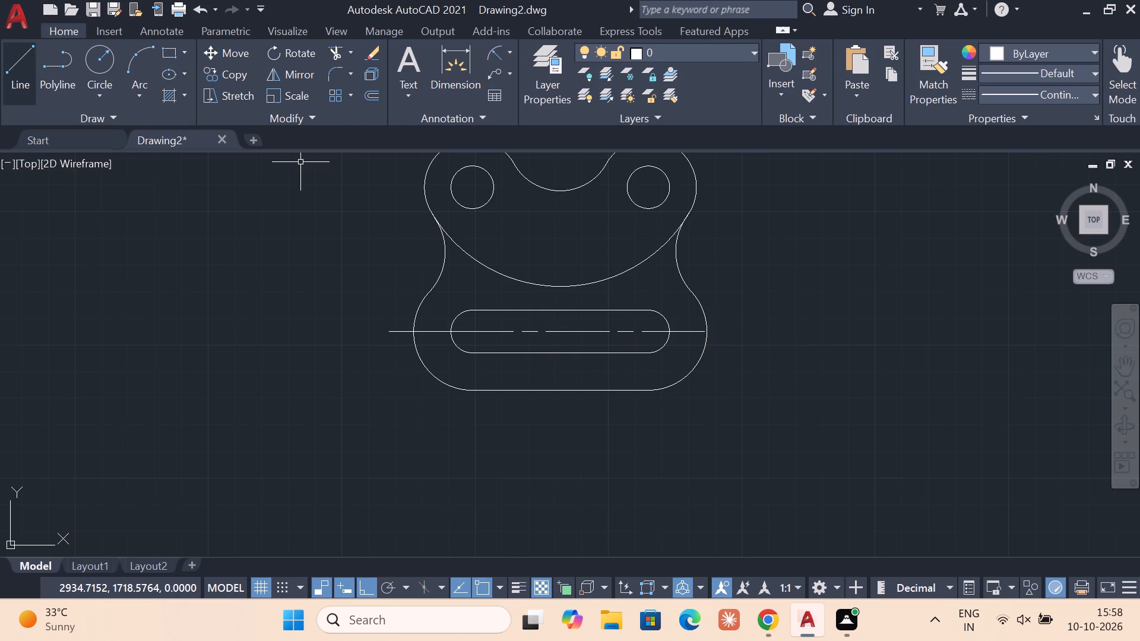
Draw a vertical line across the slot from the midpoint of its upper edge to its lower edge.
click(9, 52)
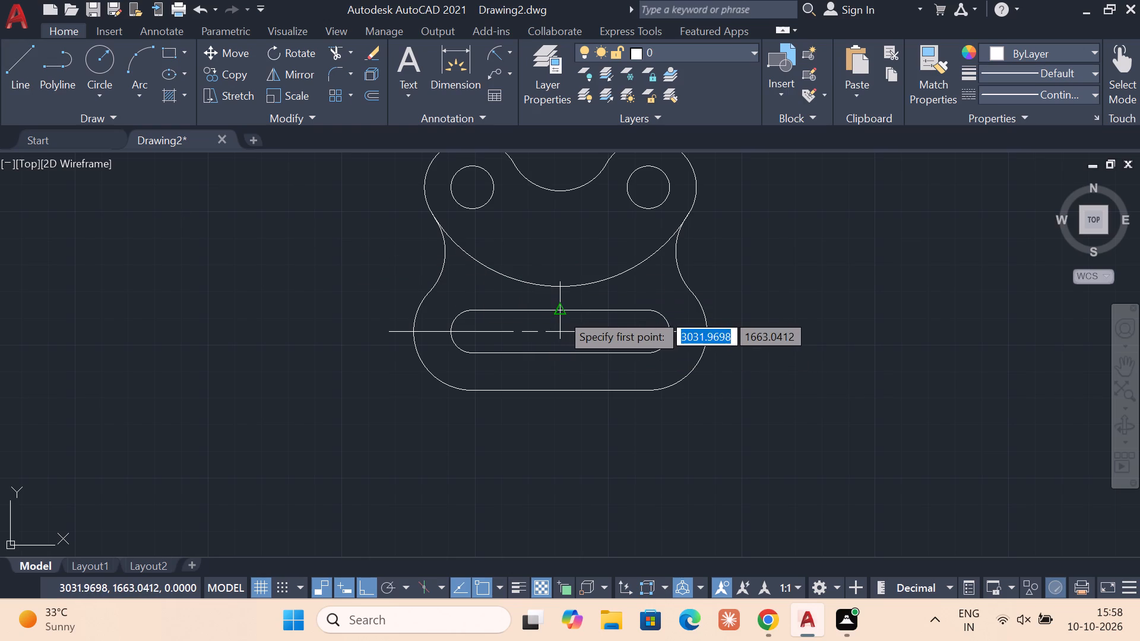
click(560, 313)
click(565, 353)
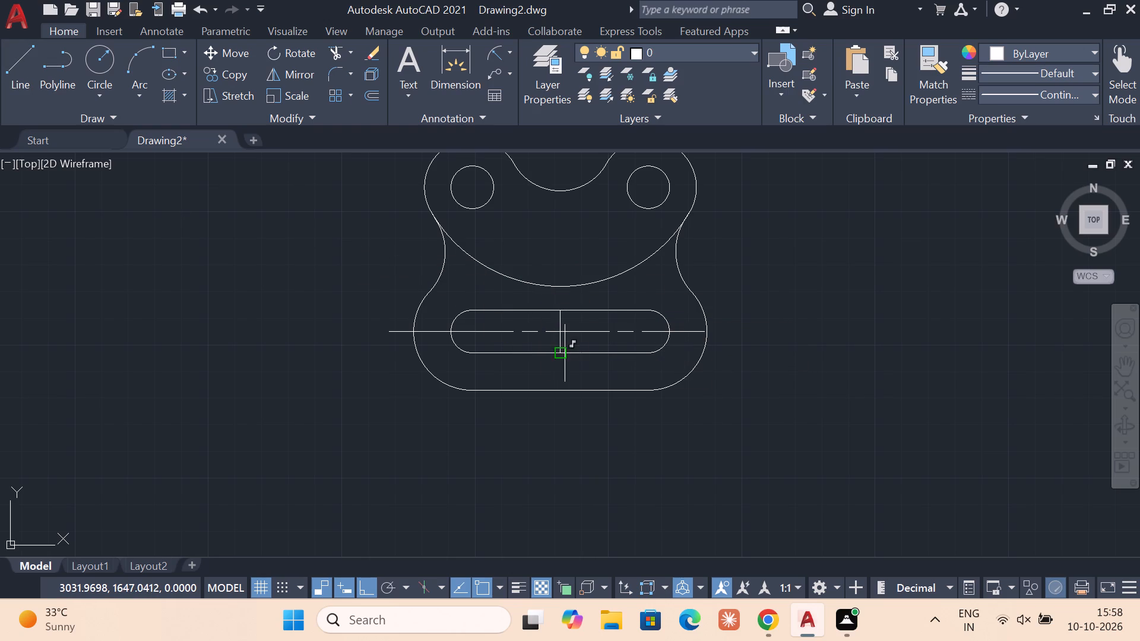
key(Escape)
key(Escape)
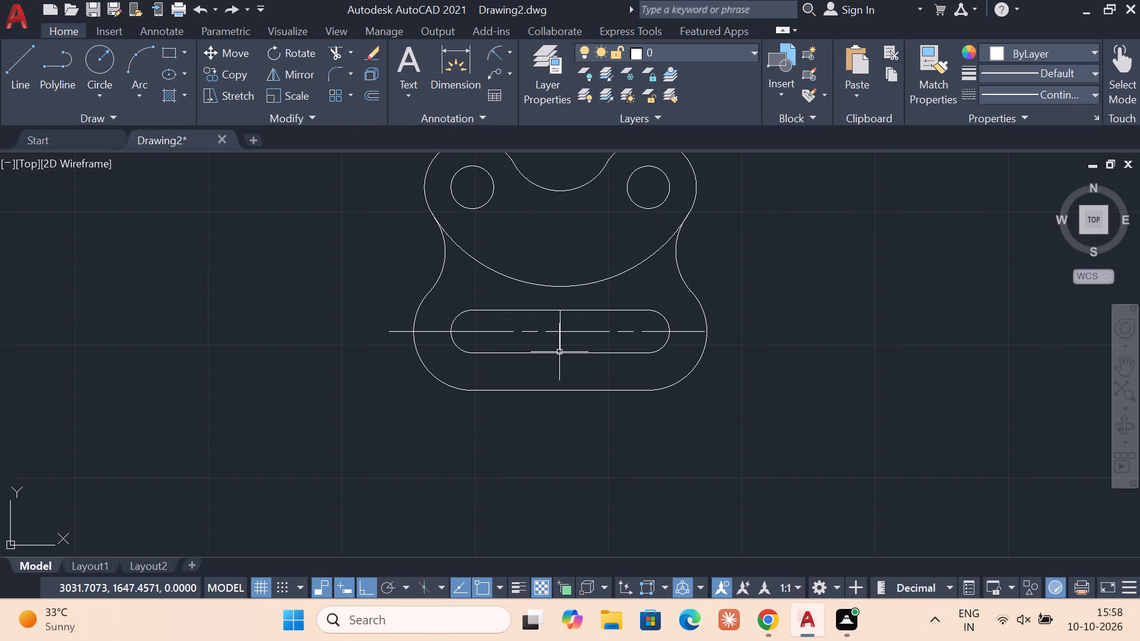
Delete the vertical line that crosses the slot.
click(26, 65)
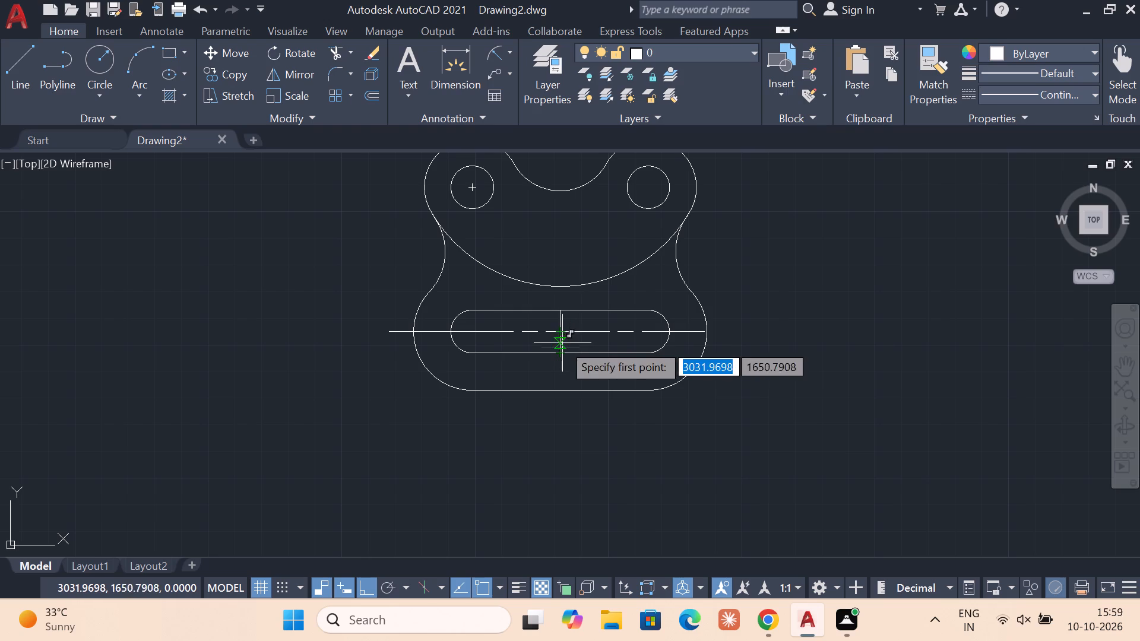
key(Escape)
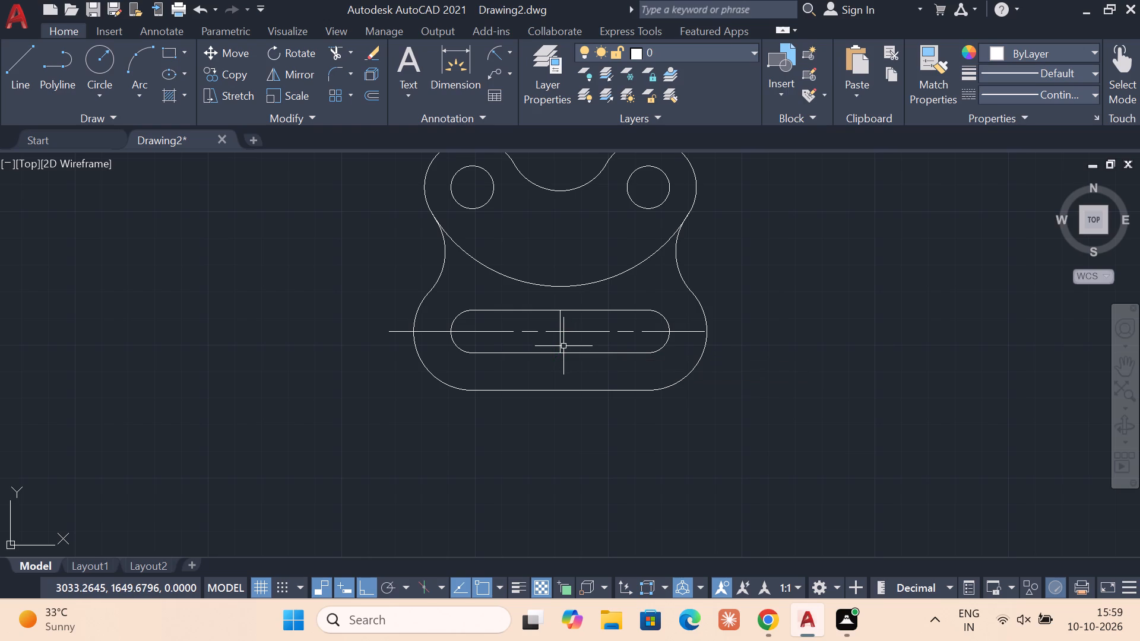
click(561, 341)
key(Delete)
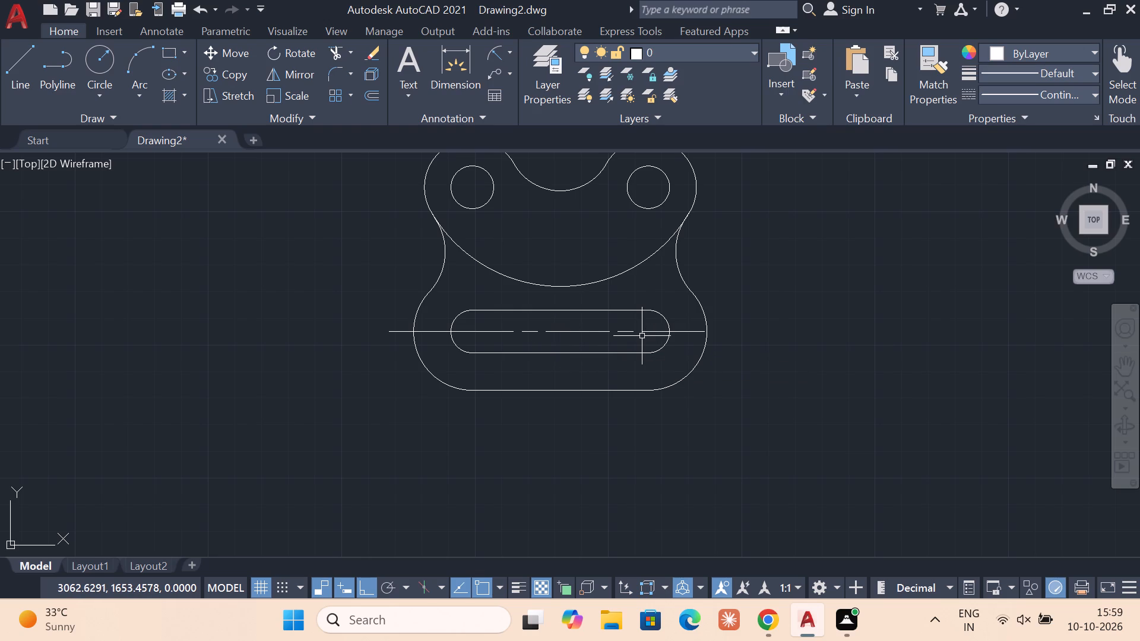
Draw a vertical line about 8 long from the midpoint of the slot's upper edge down to the horizontal centreline.
click(18, 72)
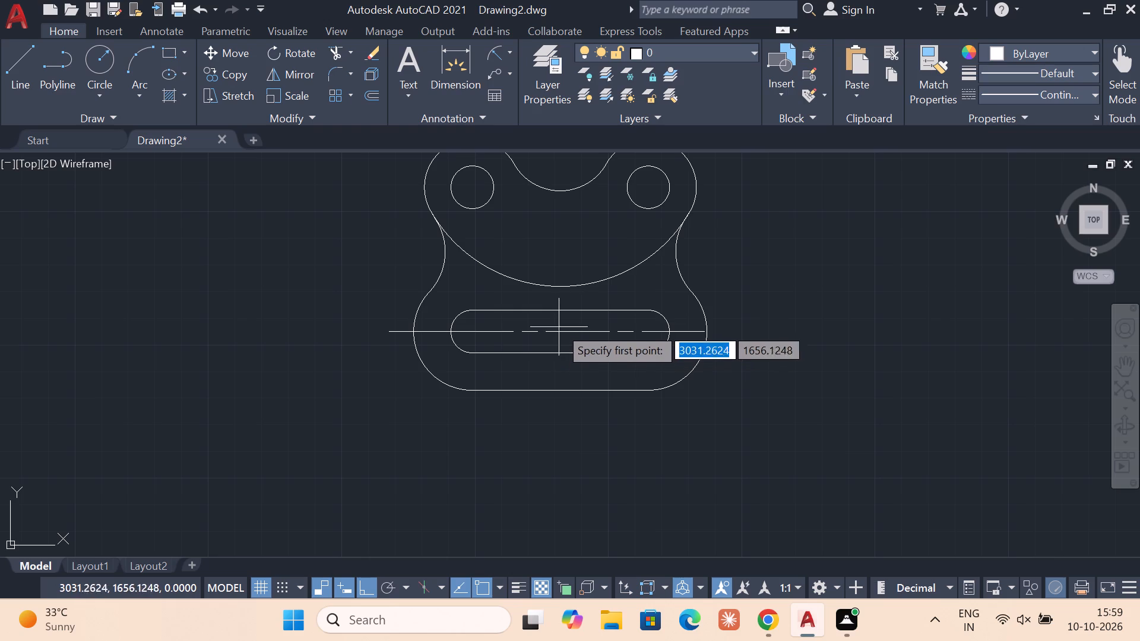
click(565, 312)
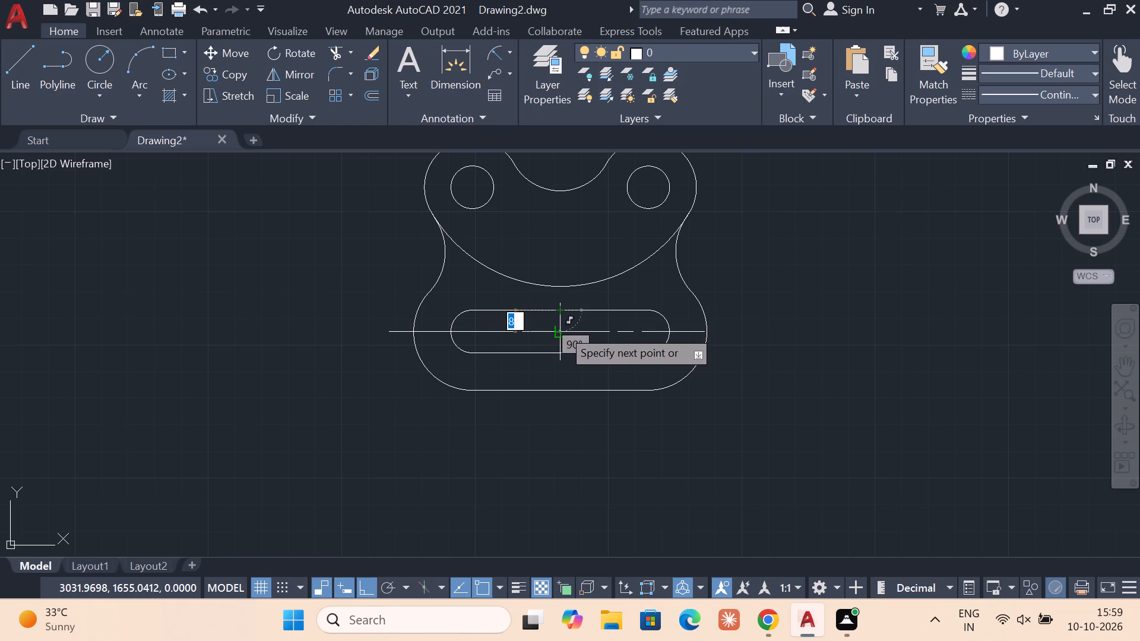
click(561, 330)
key(Escape)
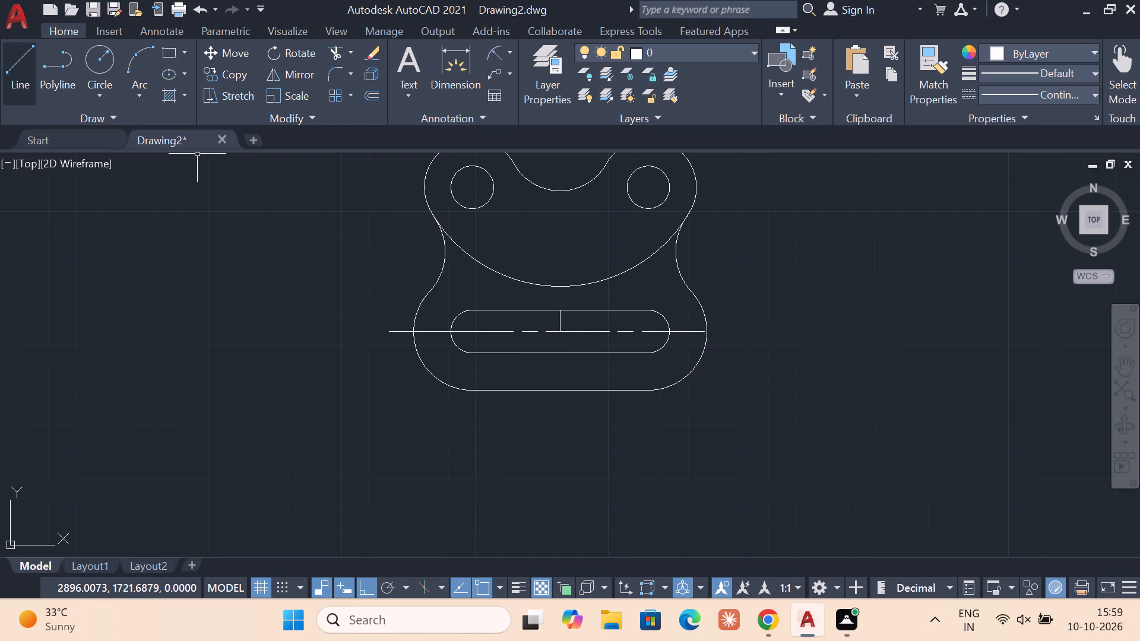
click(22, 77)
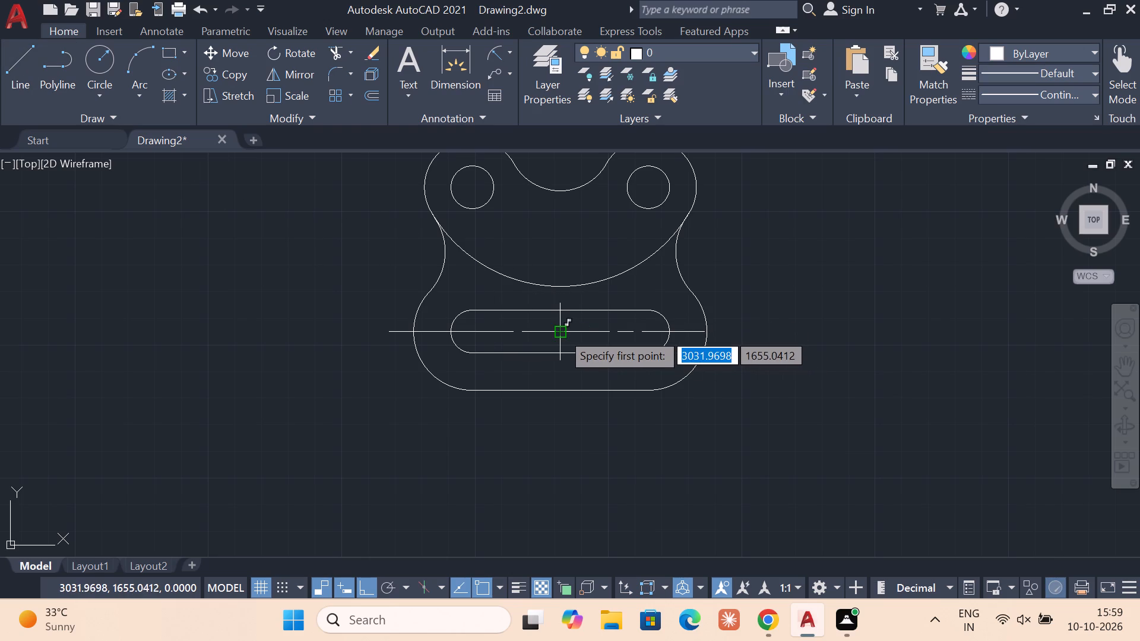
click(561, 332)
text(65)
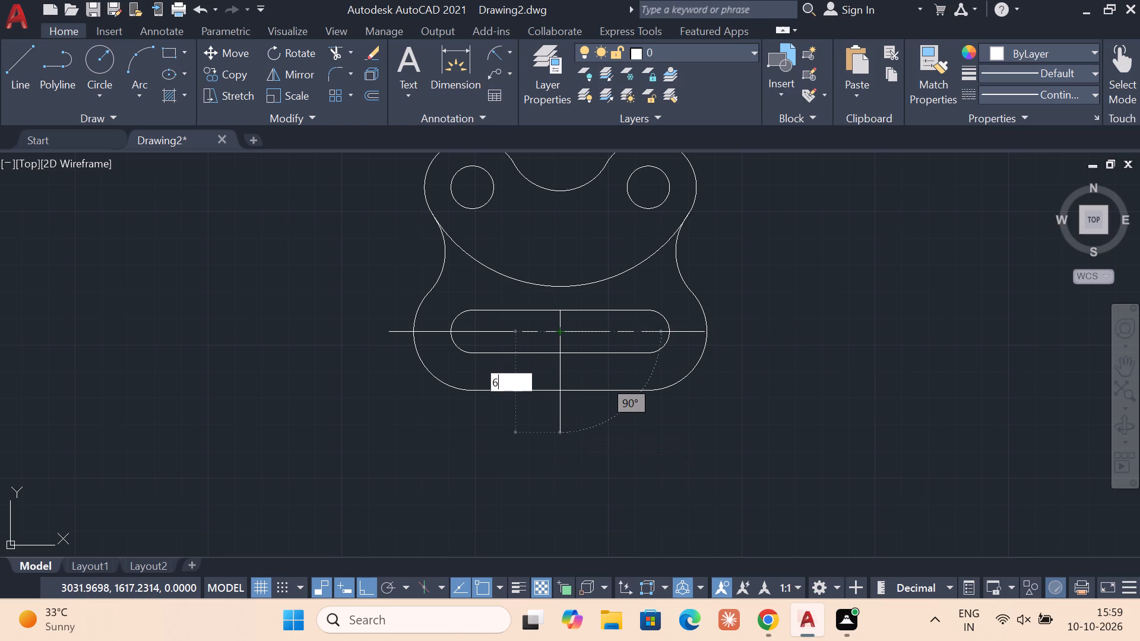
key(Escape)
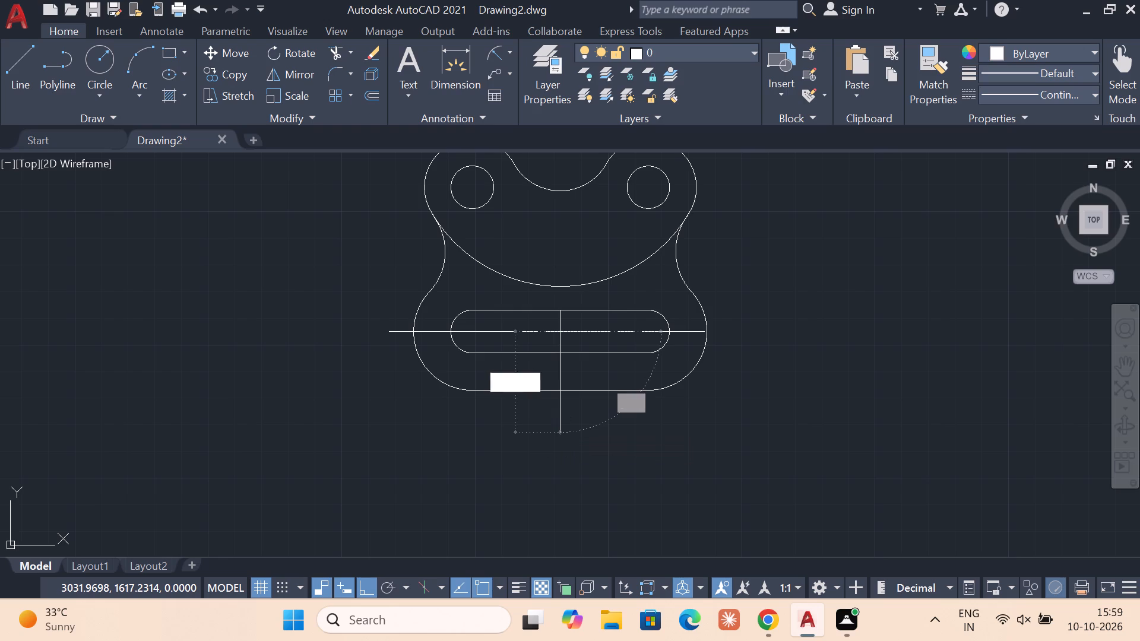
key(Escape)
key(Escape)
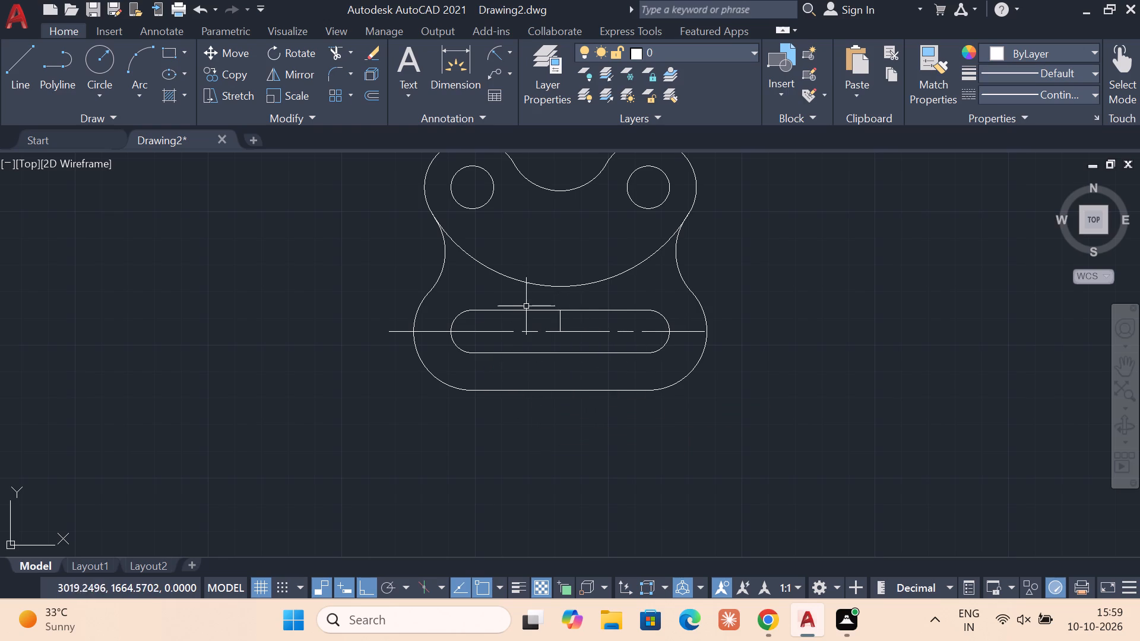
Draw a vertical ACAD_ISO08W100 centreline 65 long downward from the slot's centre.
click(1028, 104)
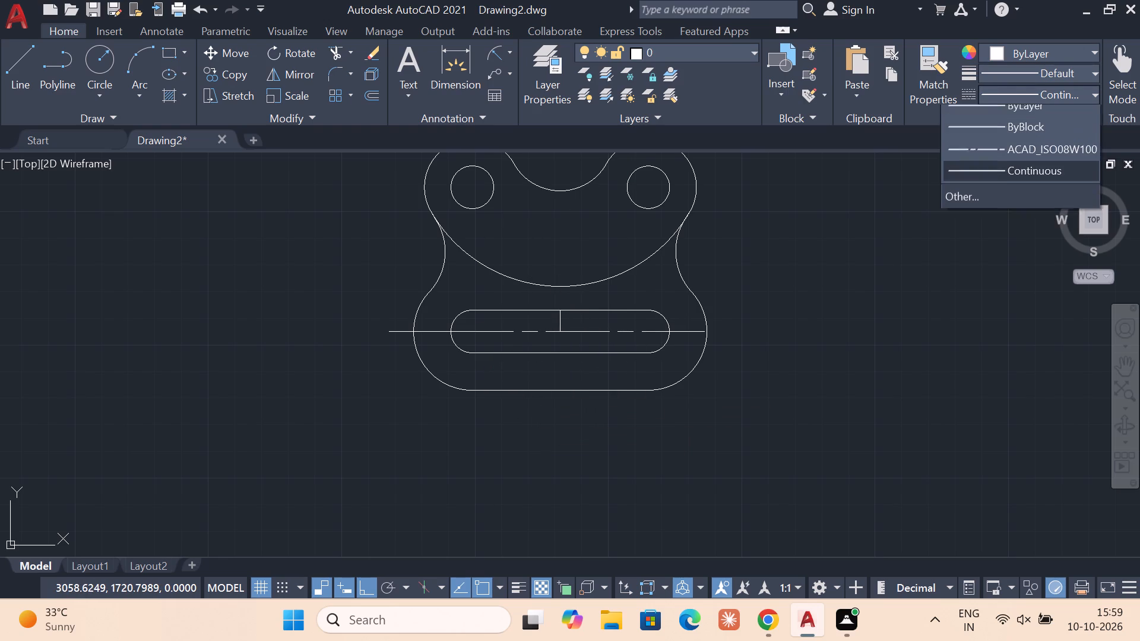
click(1026, 163)
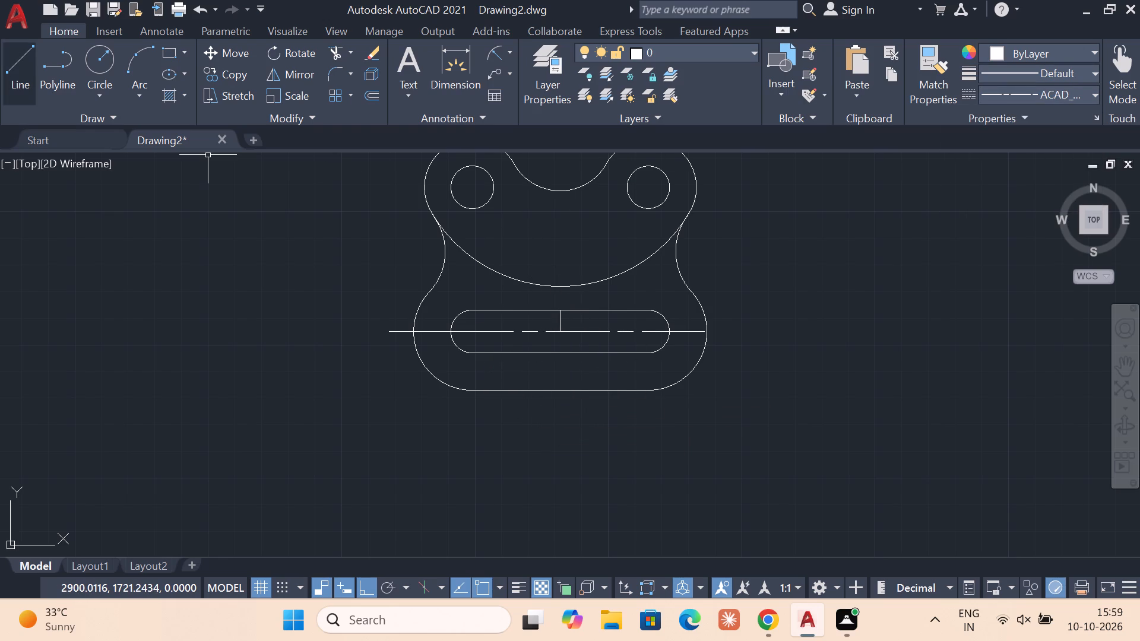
click(14, 69)
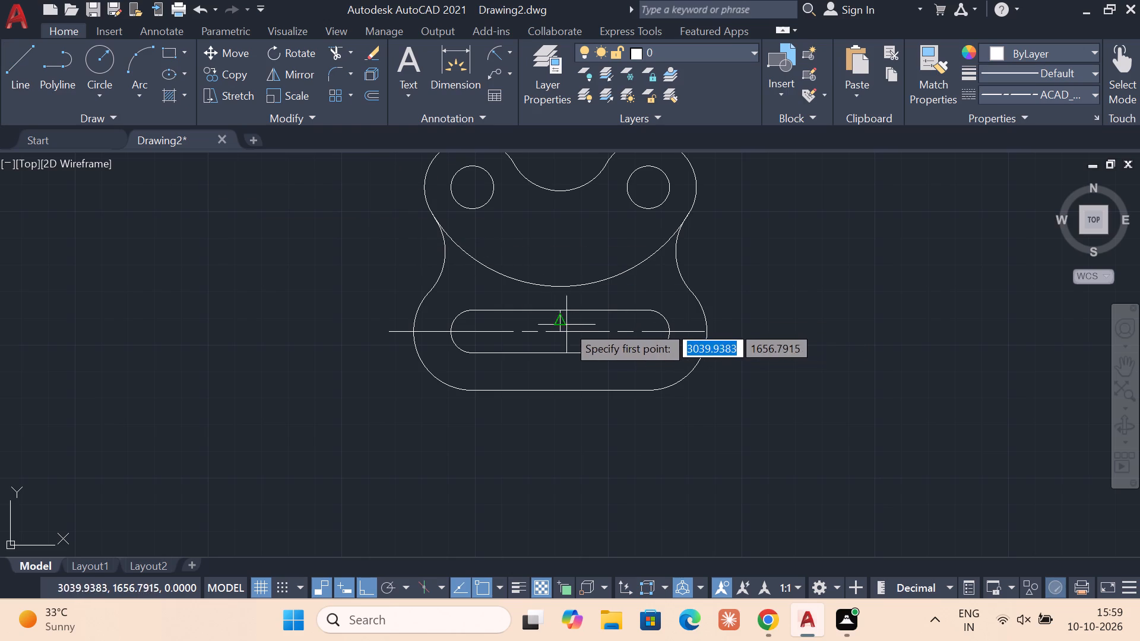
click(565, 334)
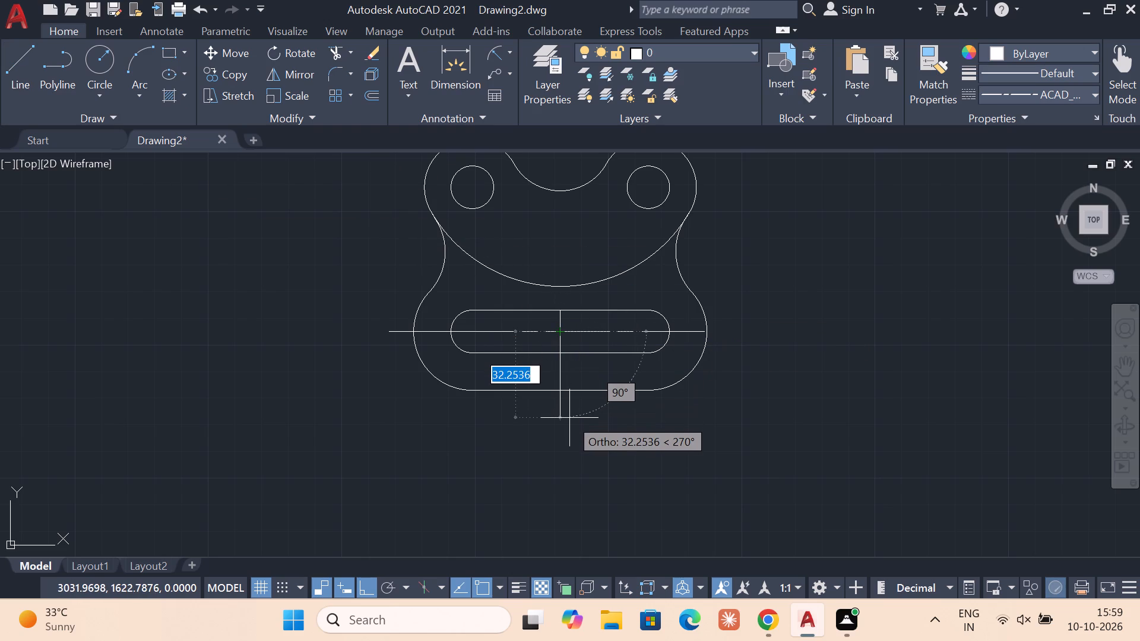
text(65)
key(Return)
key(Escape)
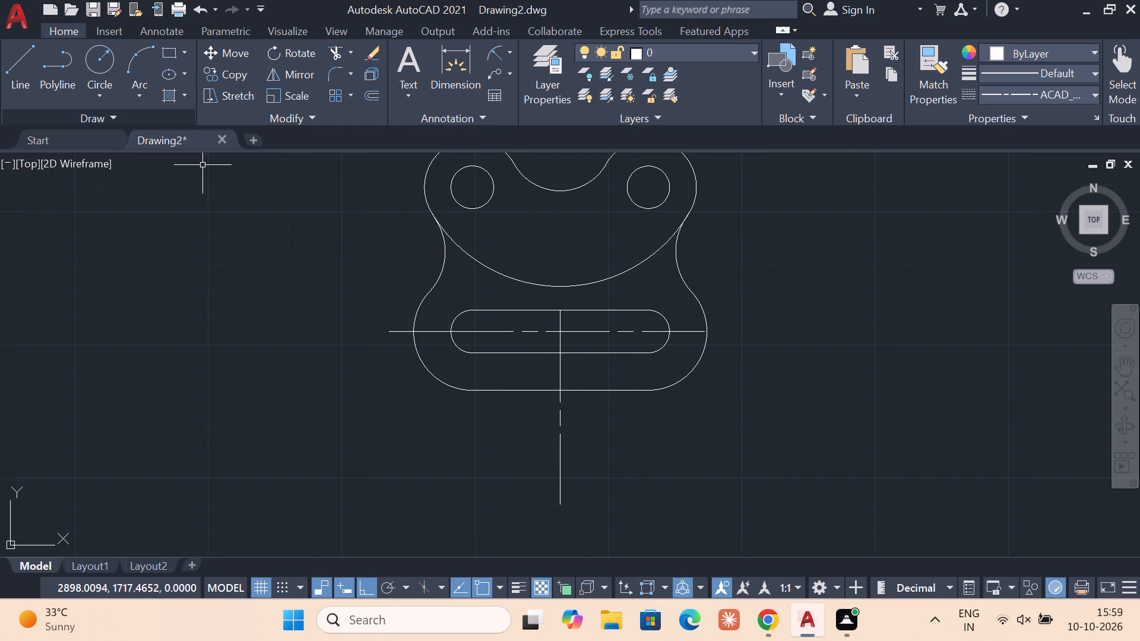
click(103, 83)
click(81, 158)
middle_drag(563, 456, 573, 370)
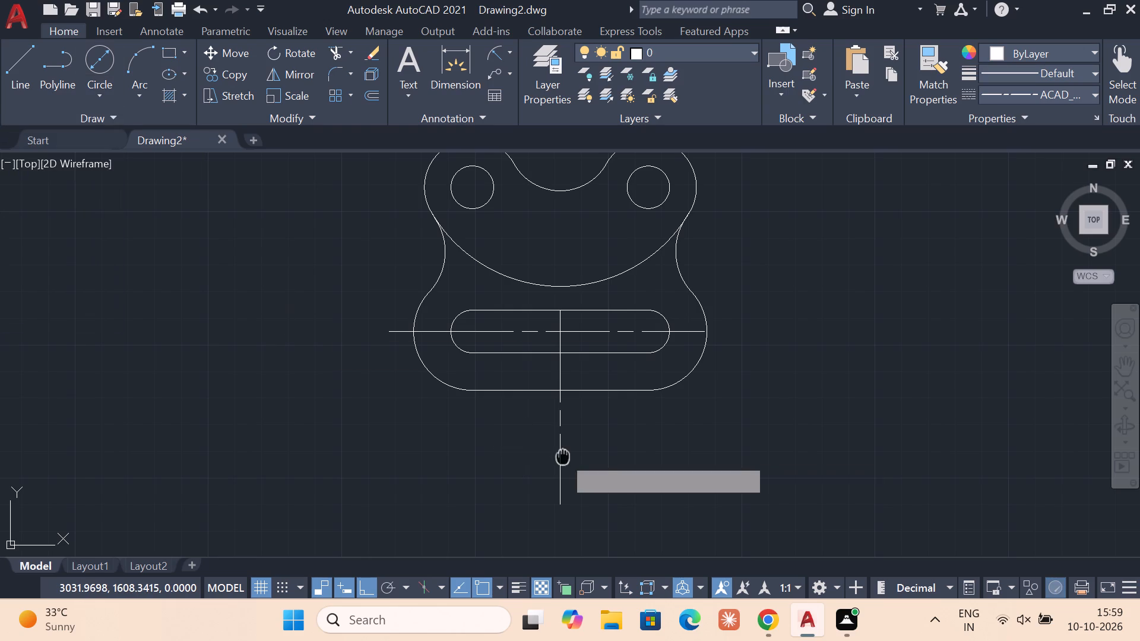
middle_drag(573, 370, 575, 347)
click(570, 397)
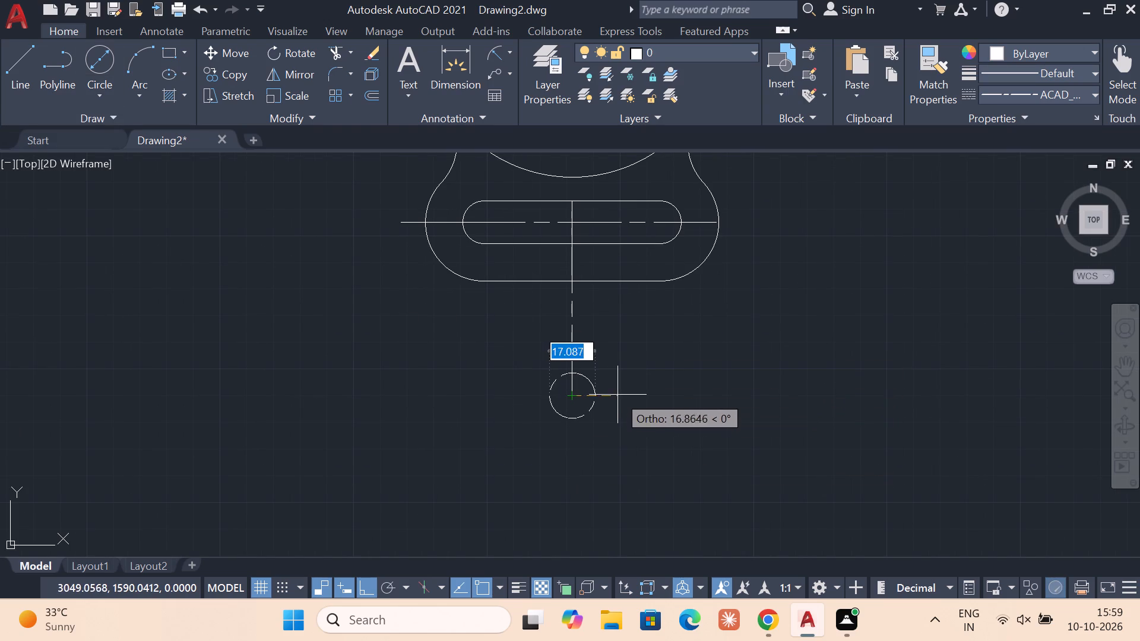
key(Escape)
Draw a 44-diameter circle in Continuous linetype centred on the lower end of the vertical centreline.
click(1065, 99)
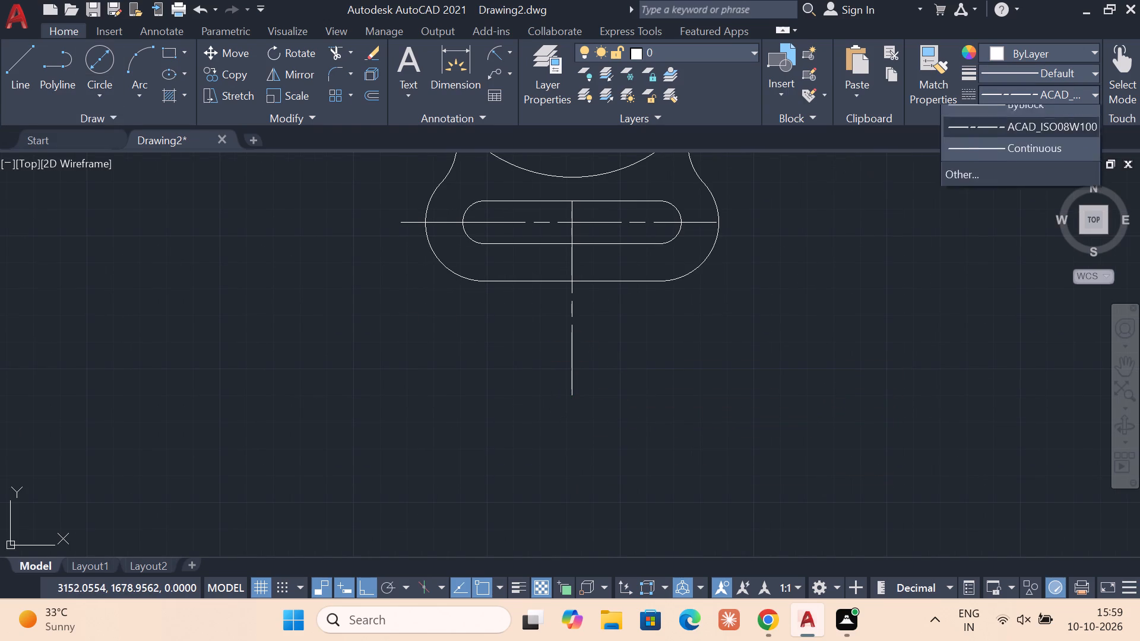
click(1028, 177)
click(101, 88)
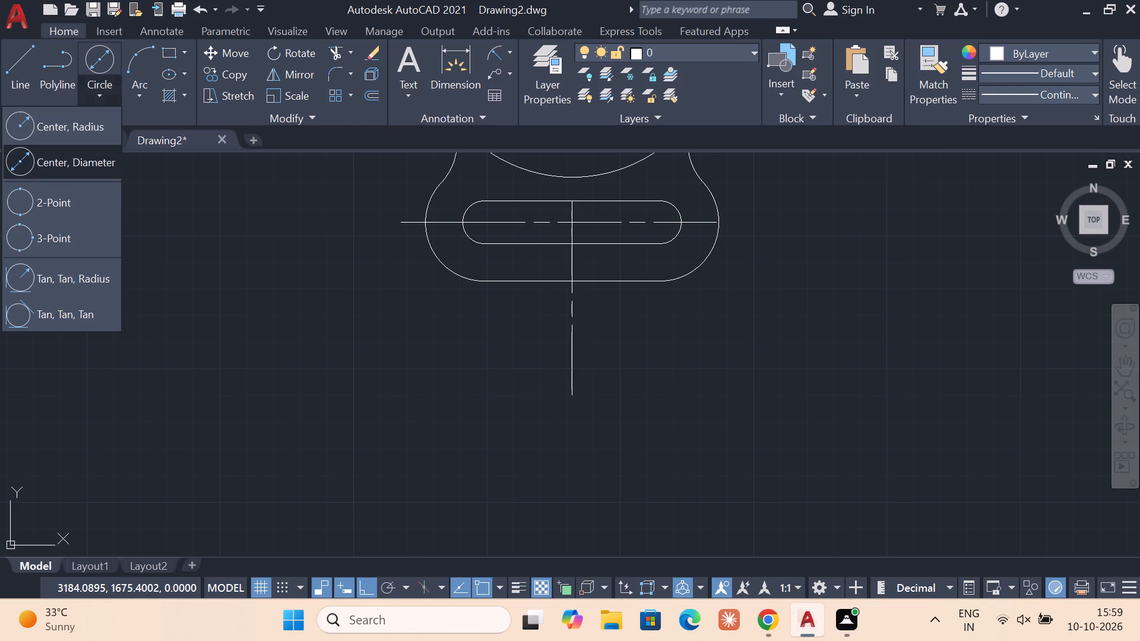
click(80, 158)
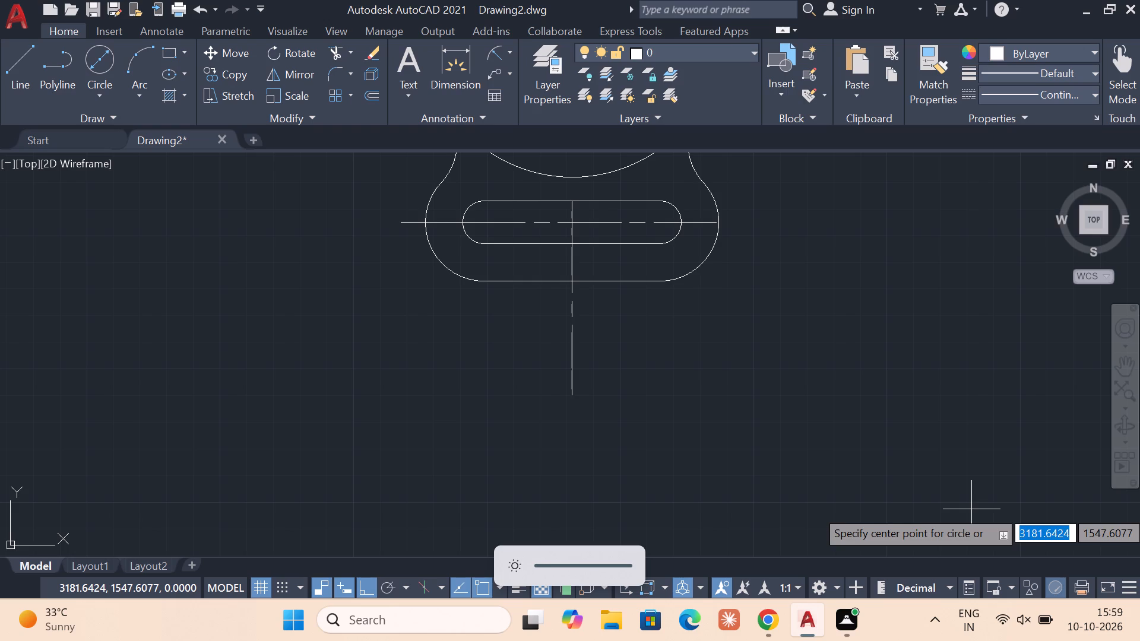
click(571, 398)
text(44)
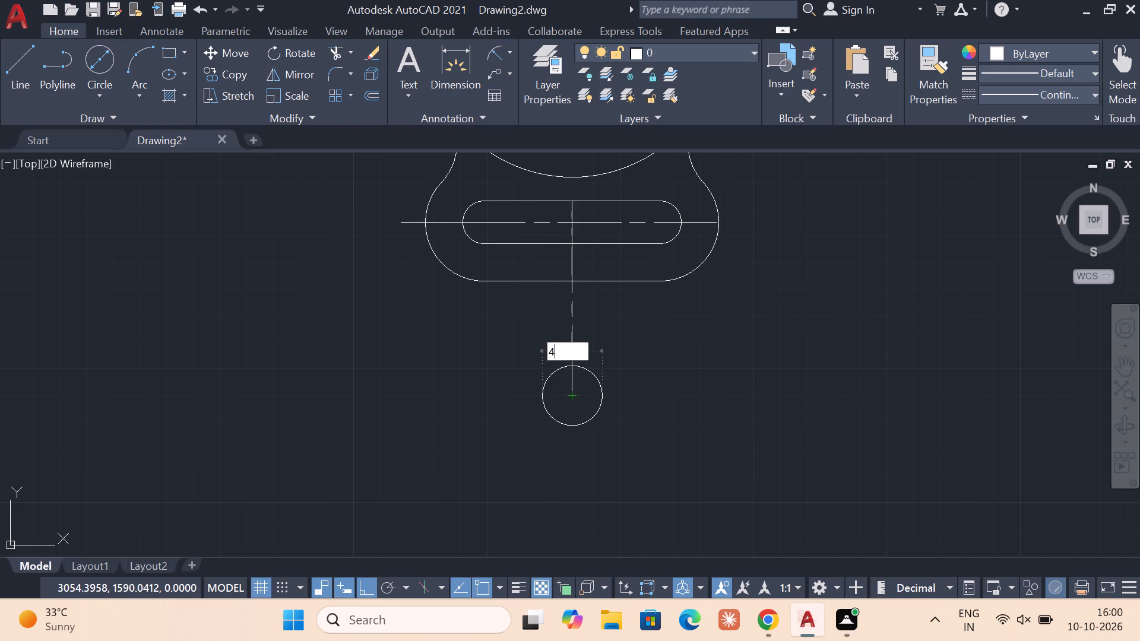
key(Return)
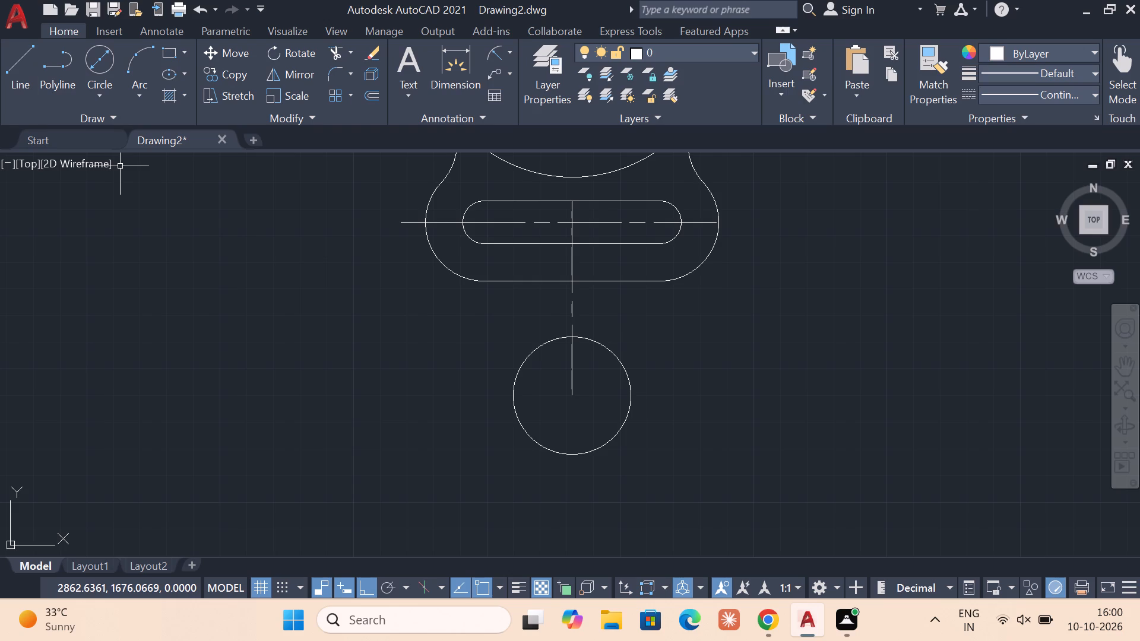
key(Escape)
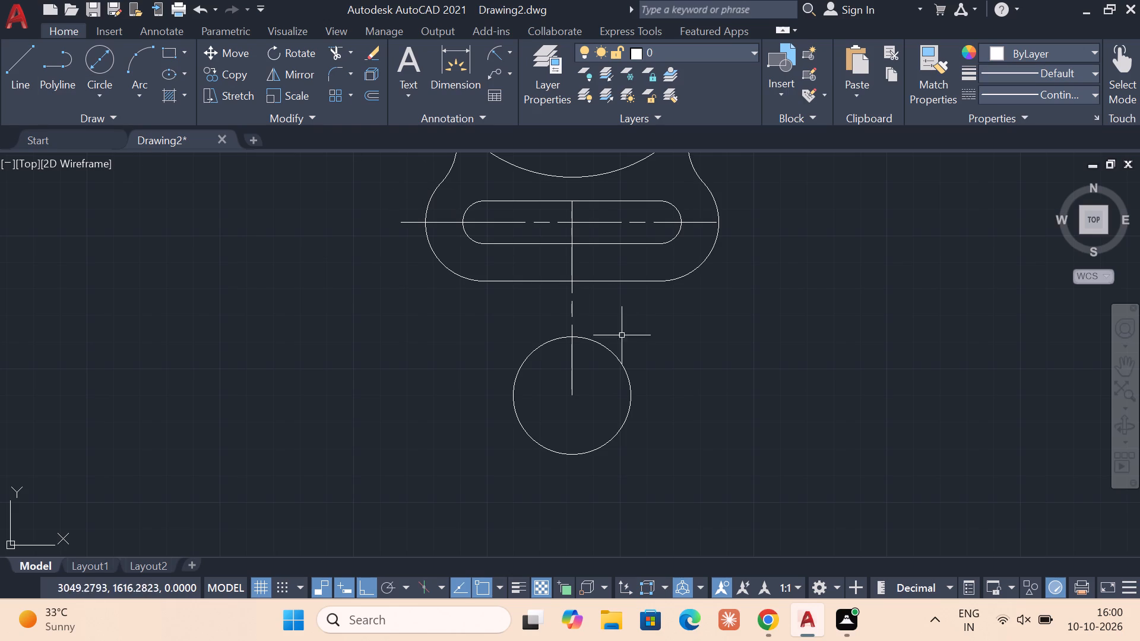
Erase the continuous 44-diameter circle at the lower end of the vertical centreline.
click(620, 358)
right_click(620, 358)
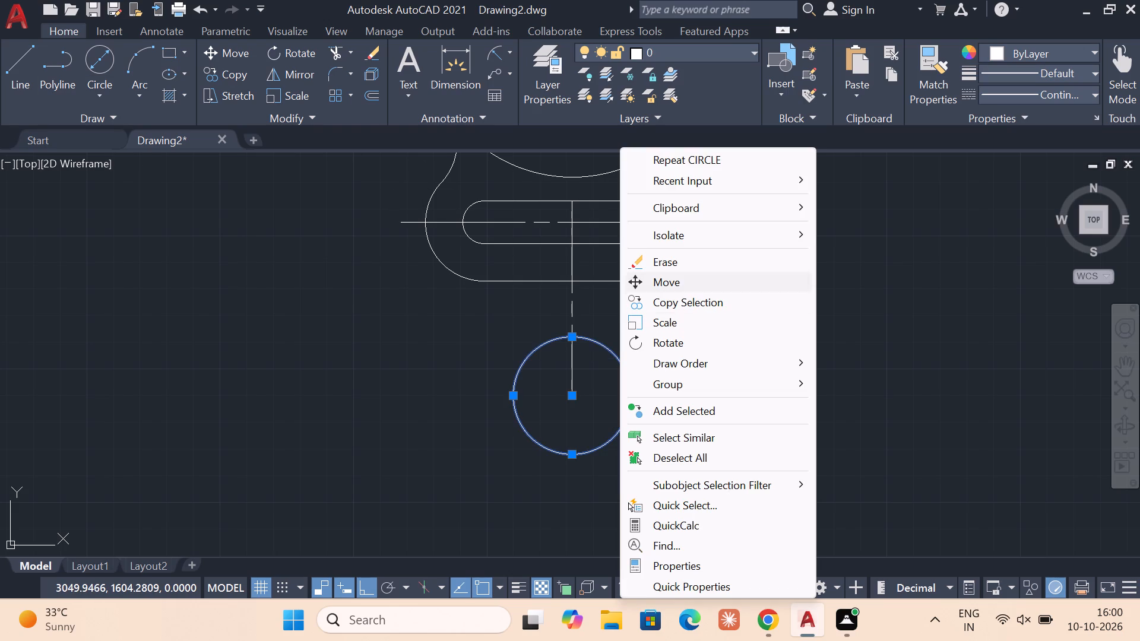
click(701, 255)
Draw a 44-diameter circle in ACAD_ISO08W100 linetype centred on the lower end of the vertical centreline.
click(106, 91)
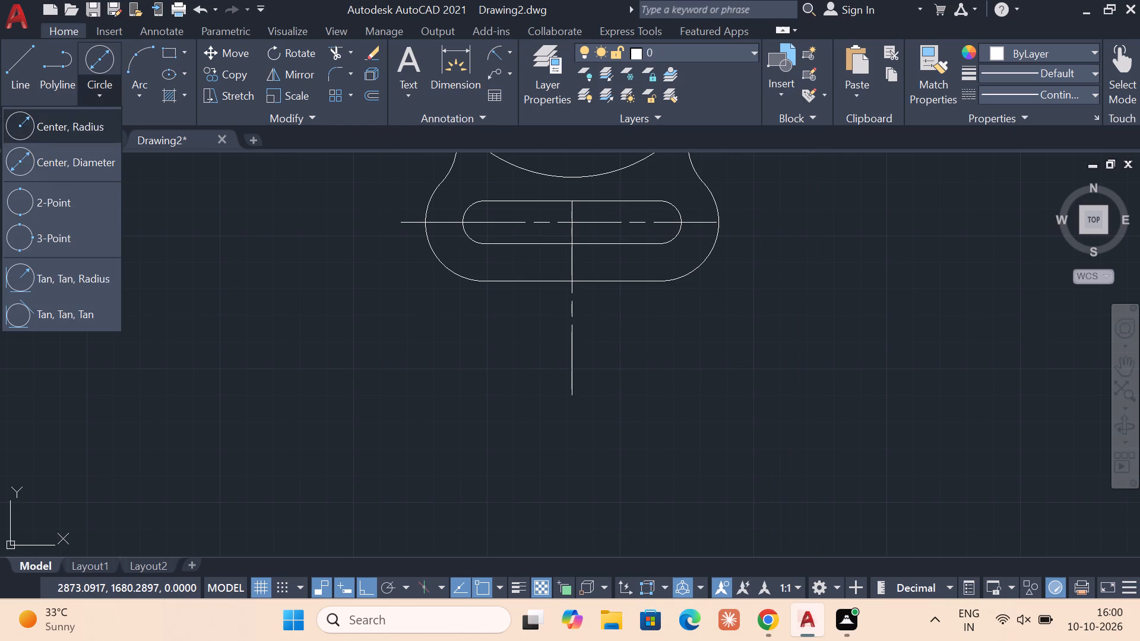
click(79, 166)
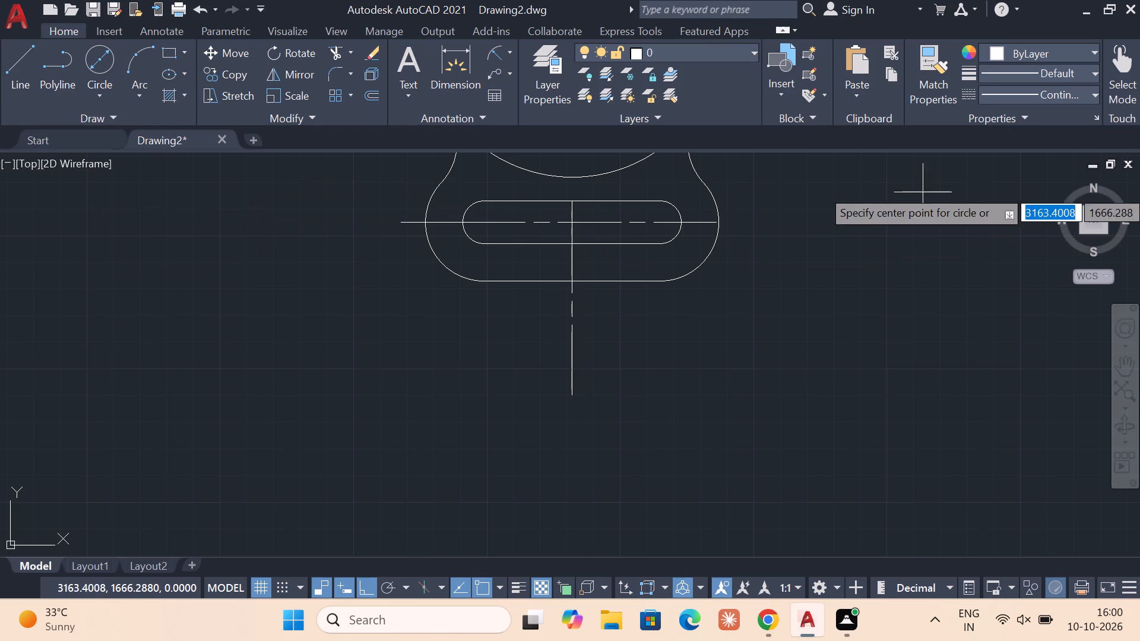
click(1081, 99)
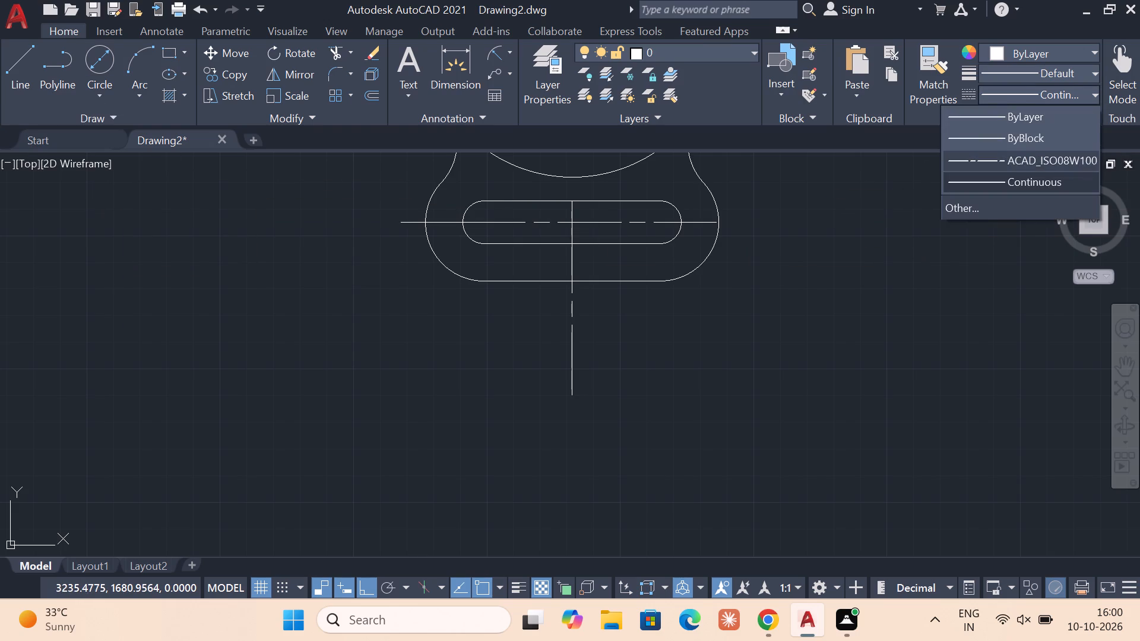
click(1021, 164)
click(565, 395)
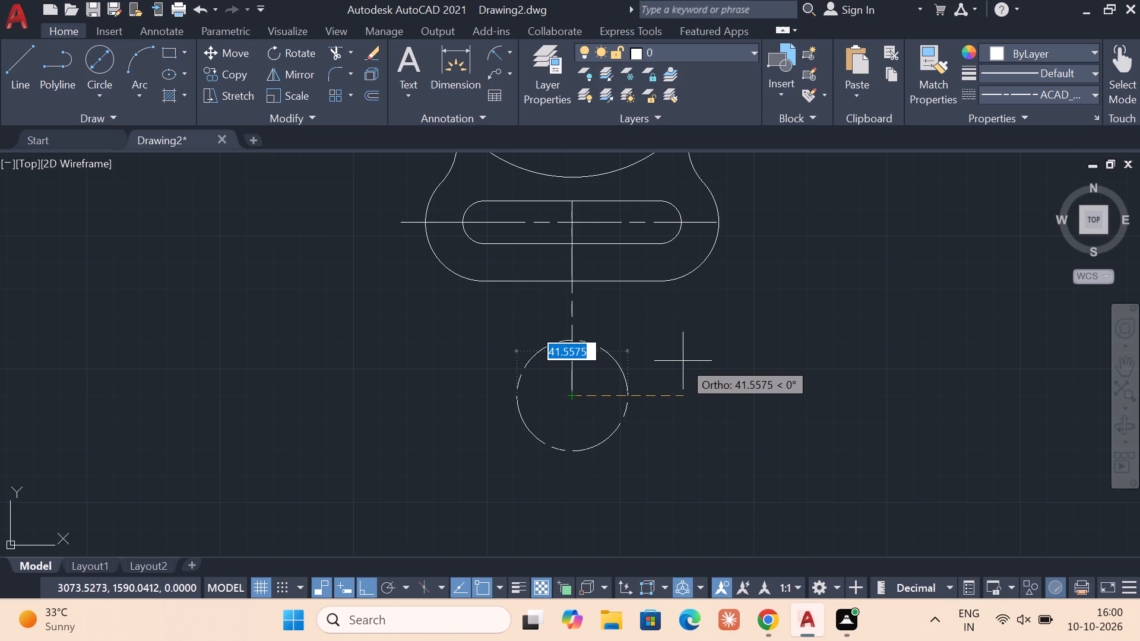
text(44)
key(Return)
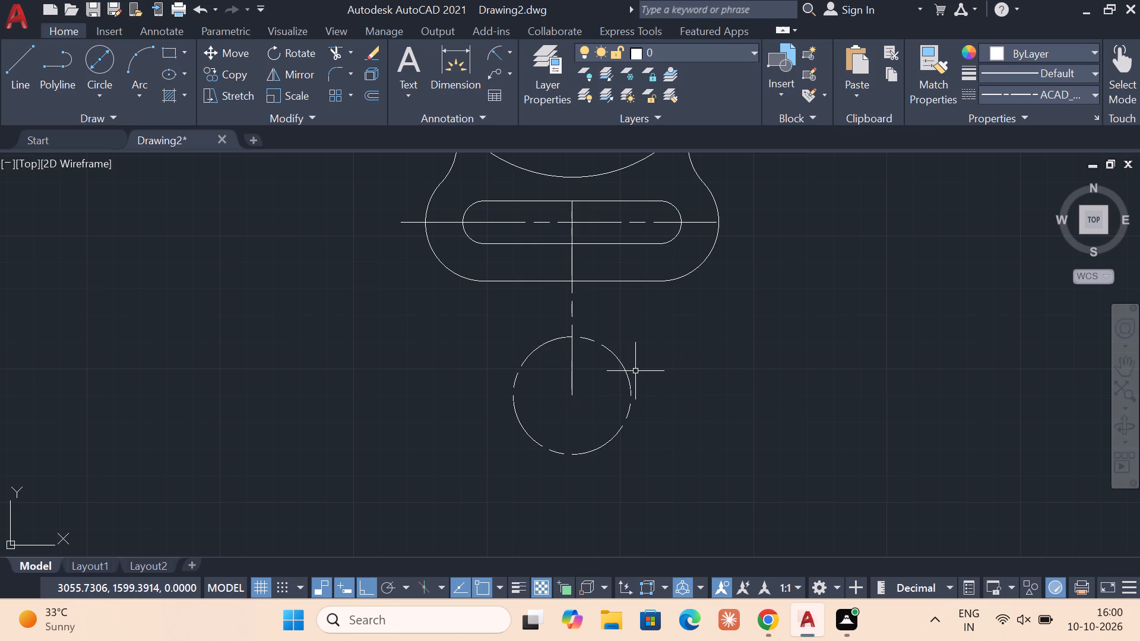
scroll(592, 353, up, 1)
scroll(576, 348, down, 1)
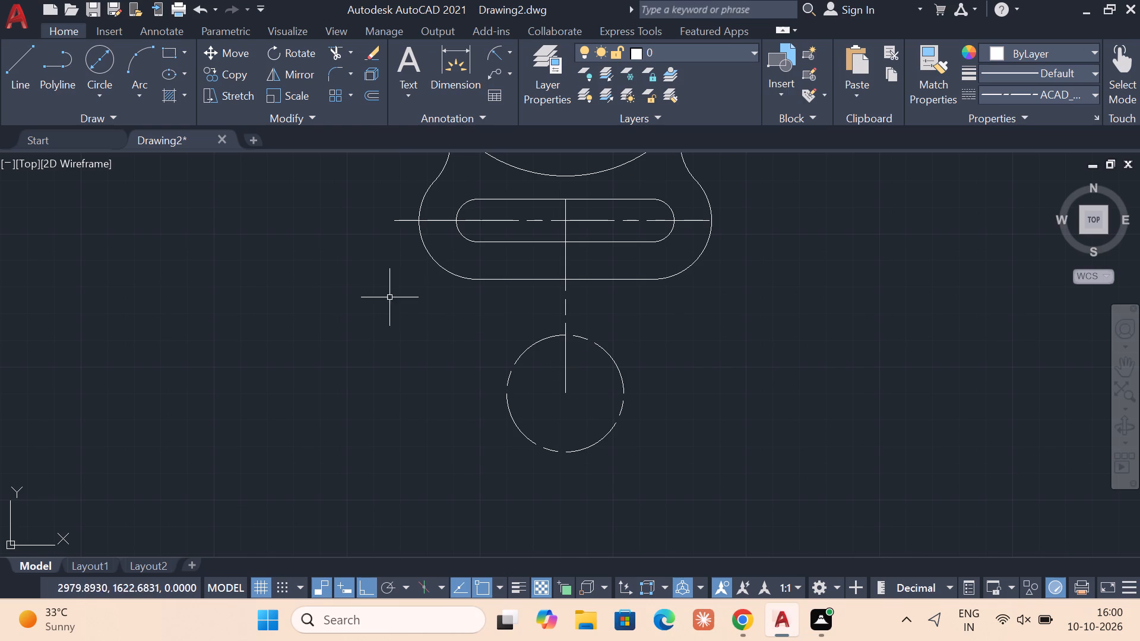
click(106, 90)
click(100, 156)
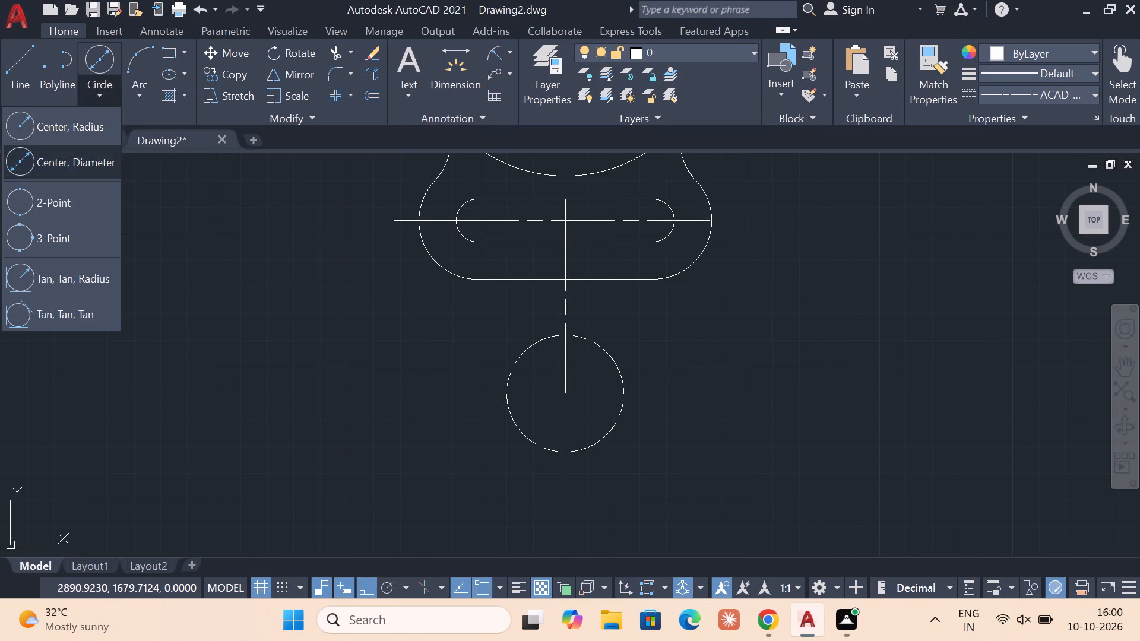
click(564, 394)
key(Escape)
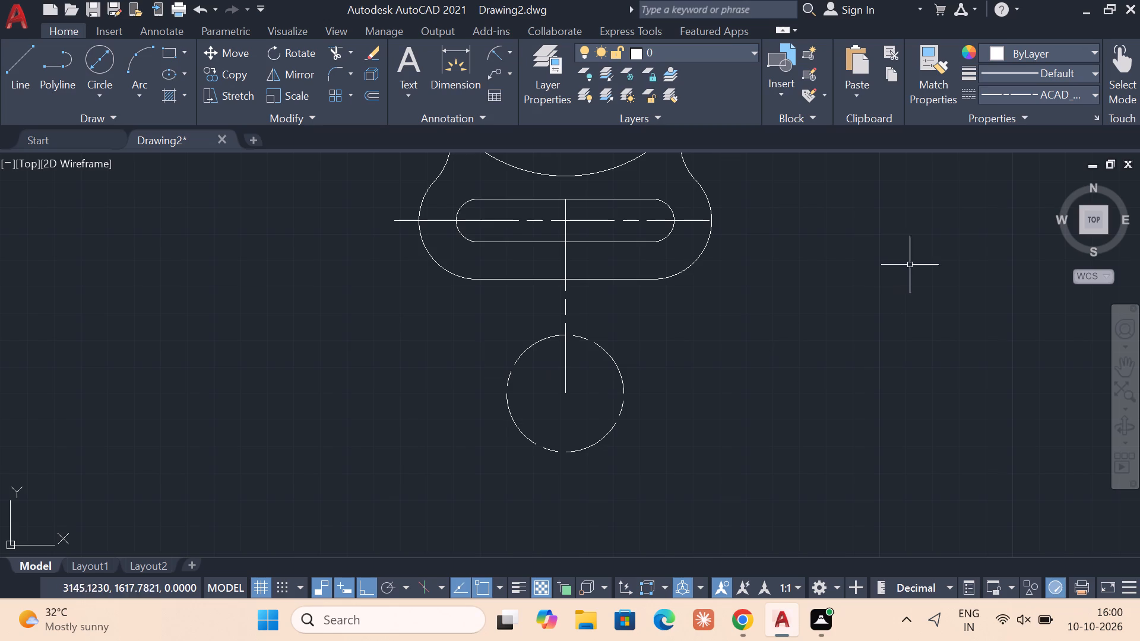
Draw a 60-diameter circle in Continuous linetype, concentric with the dash-dot circle below the base.
click(1047, 91)
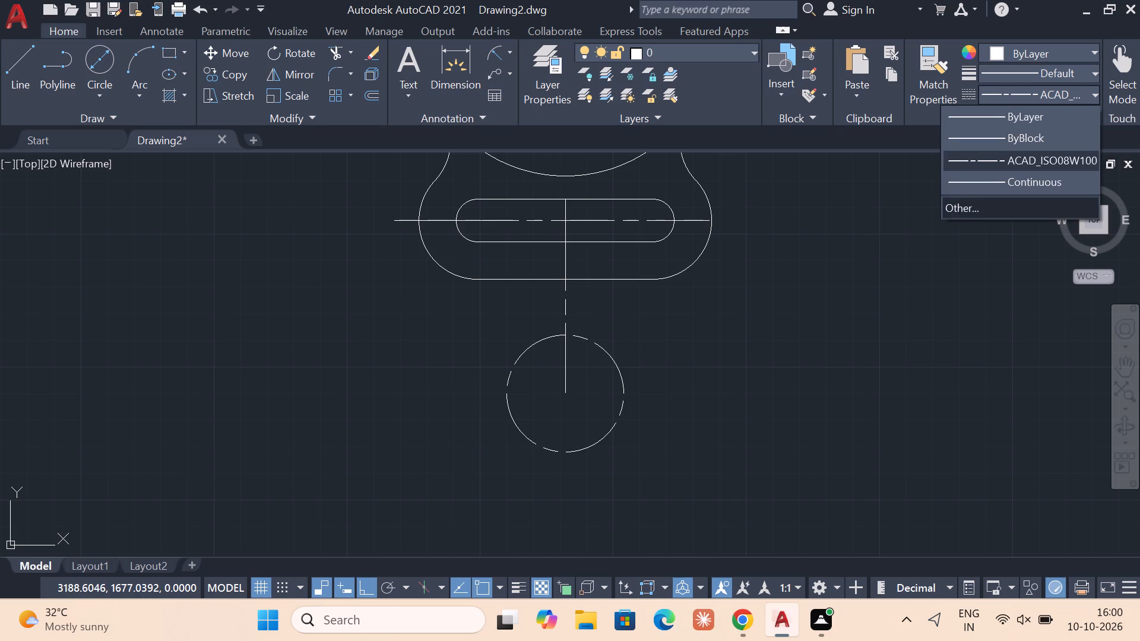
click(1020, 187)
click(107, 103)
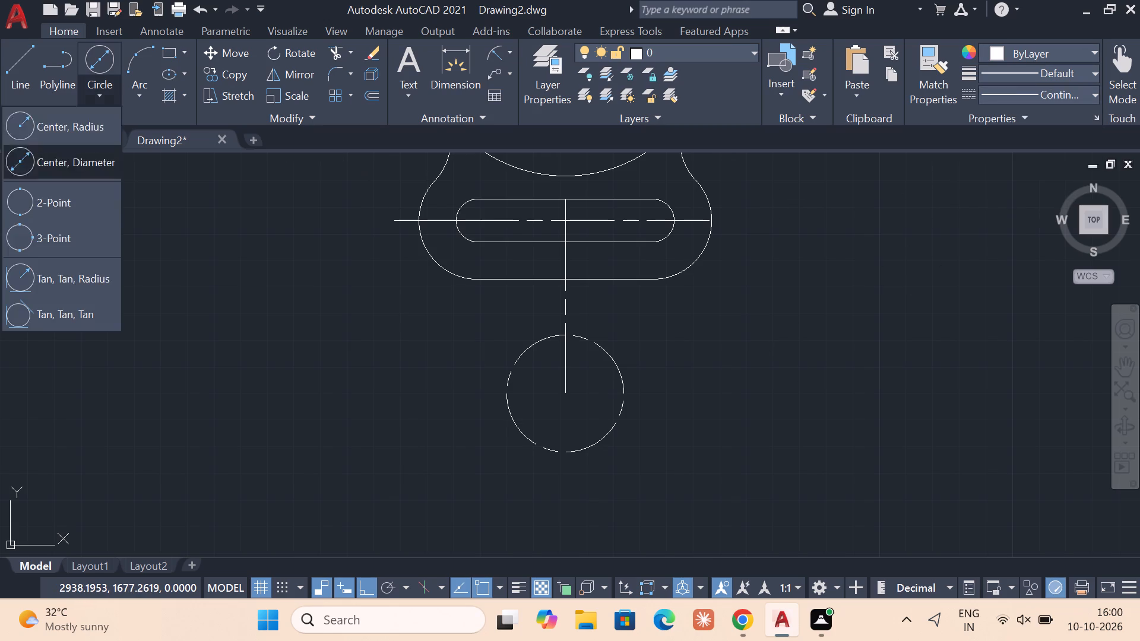
click(76, 161)
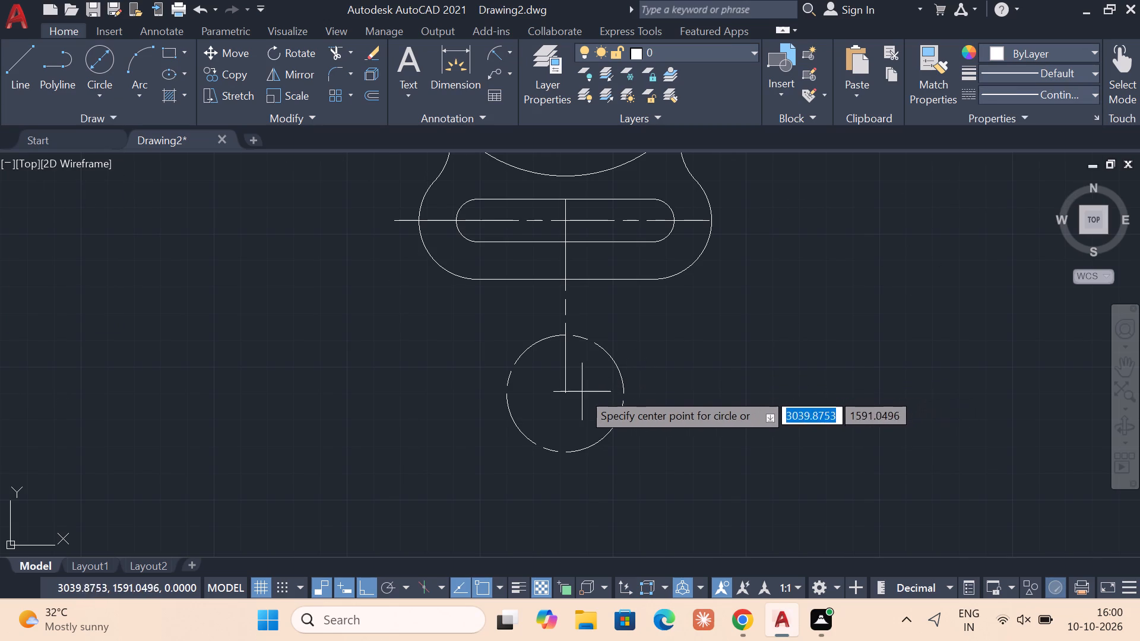
click(569, 394)
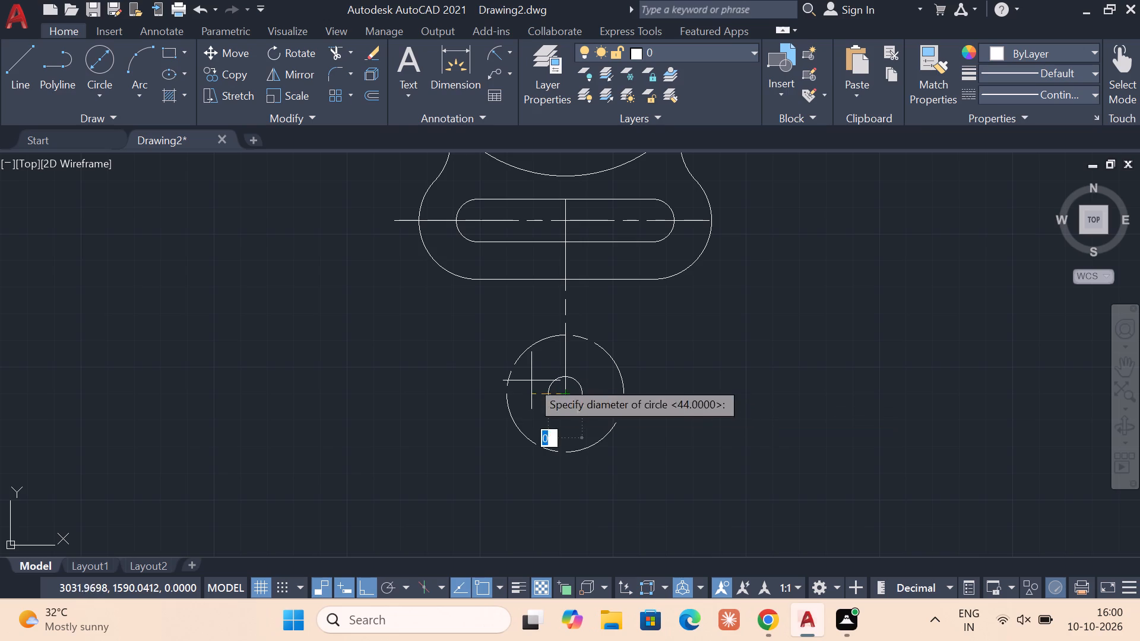
text(60)
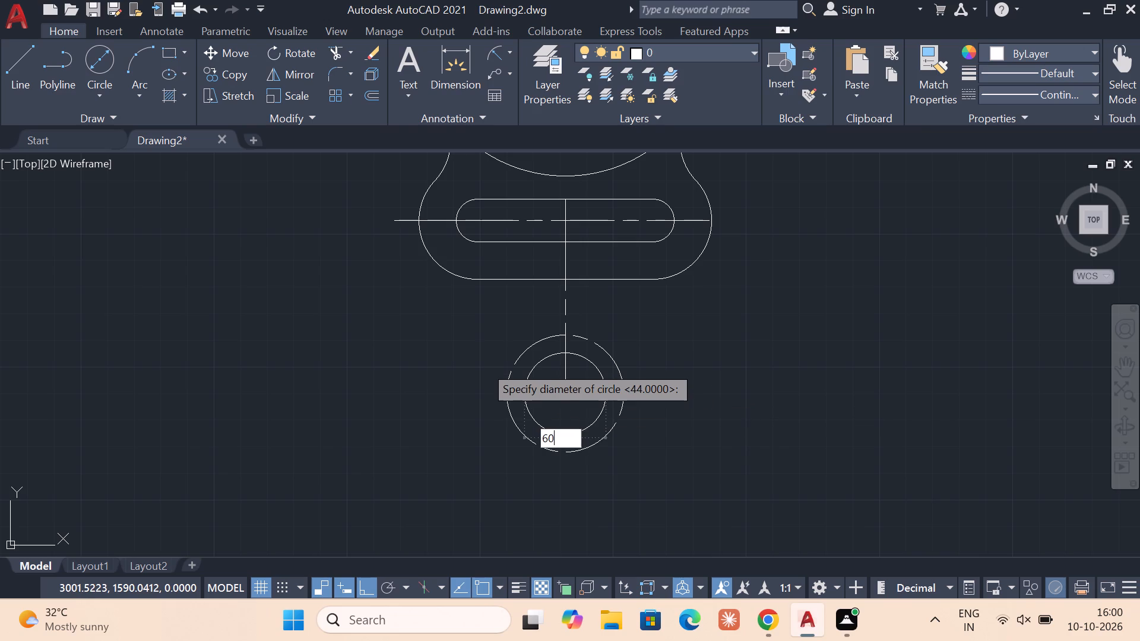
key(Return)
key(Escape)
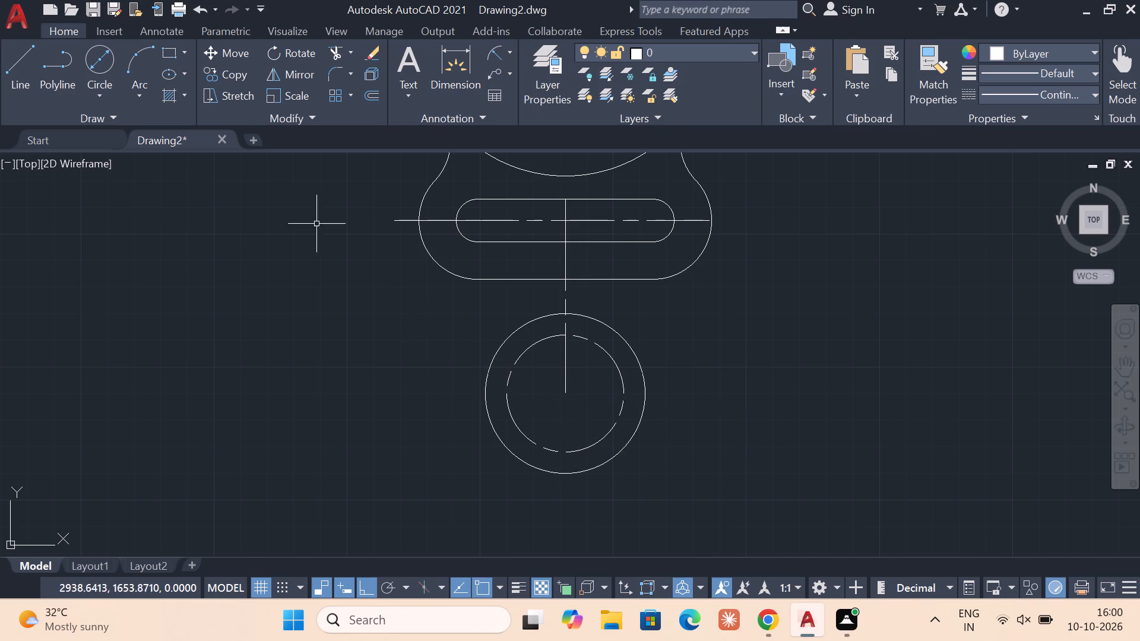
Draw an 8-diameter circle centred where the vertical centreline meets the top of the dash-dot circle.
click(104, 94)
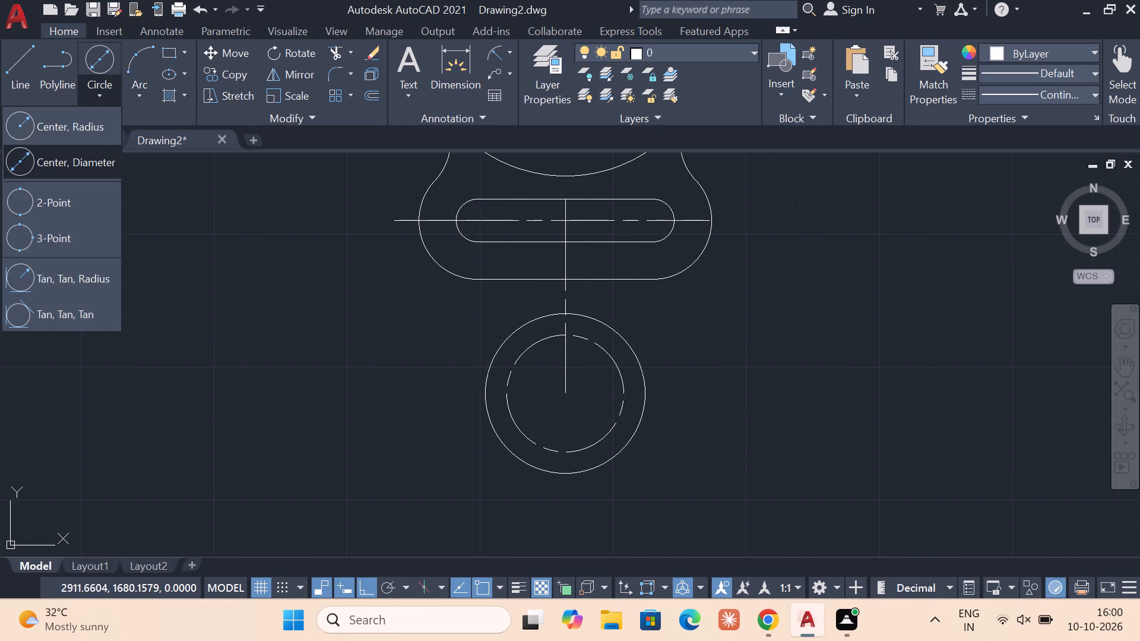
click(74, 154)
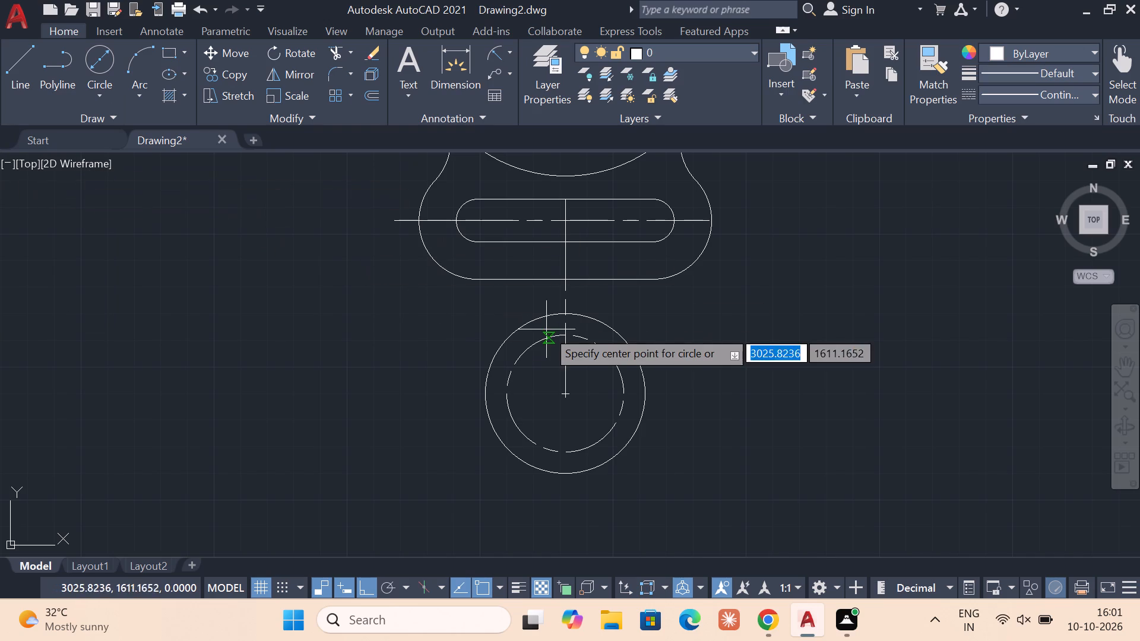
click(567, 336)
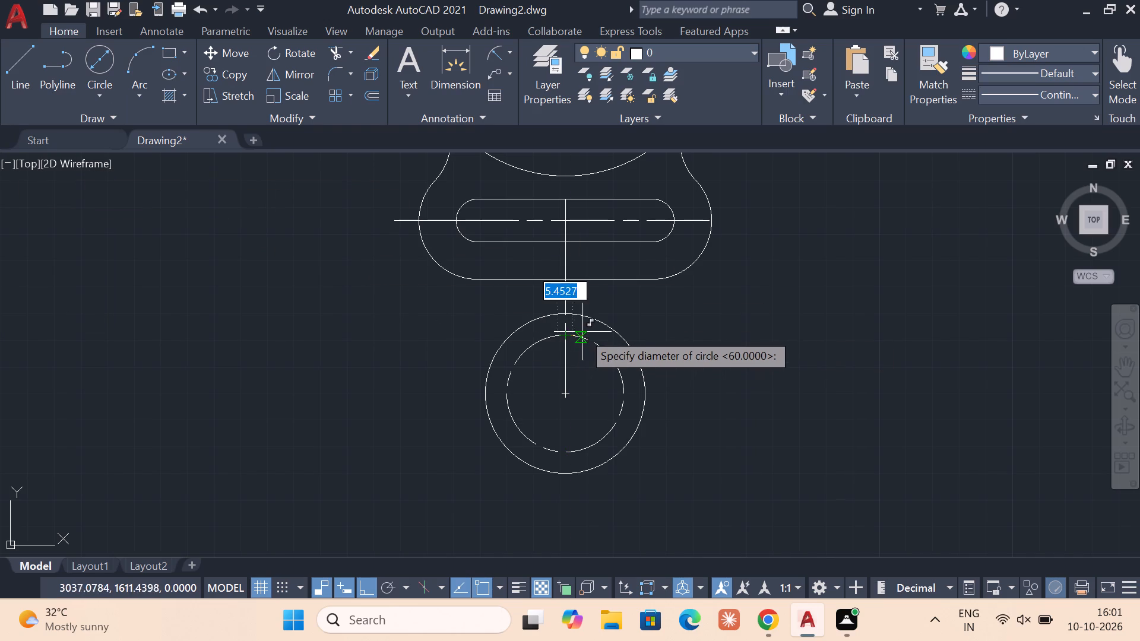
key(8)
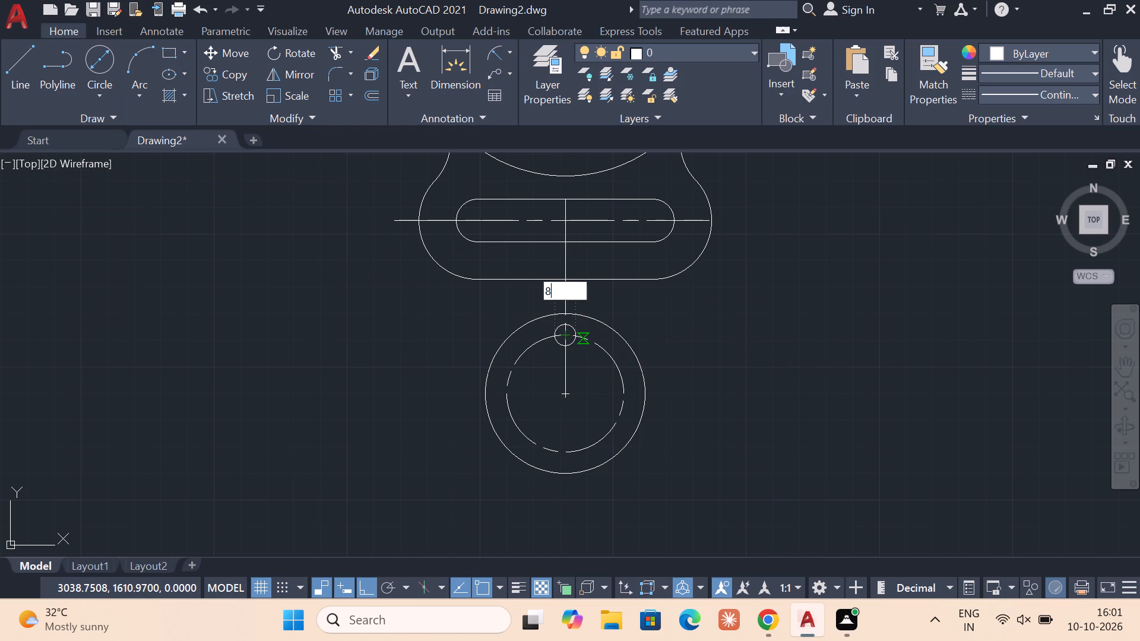
key(Return)
key(Escape)
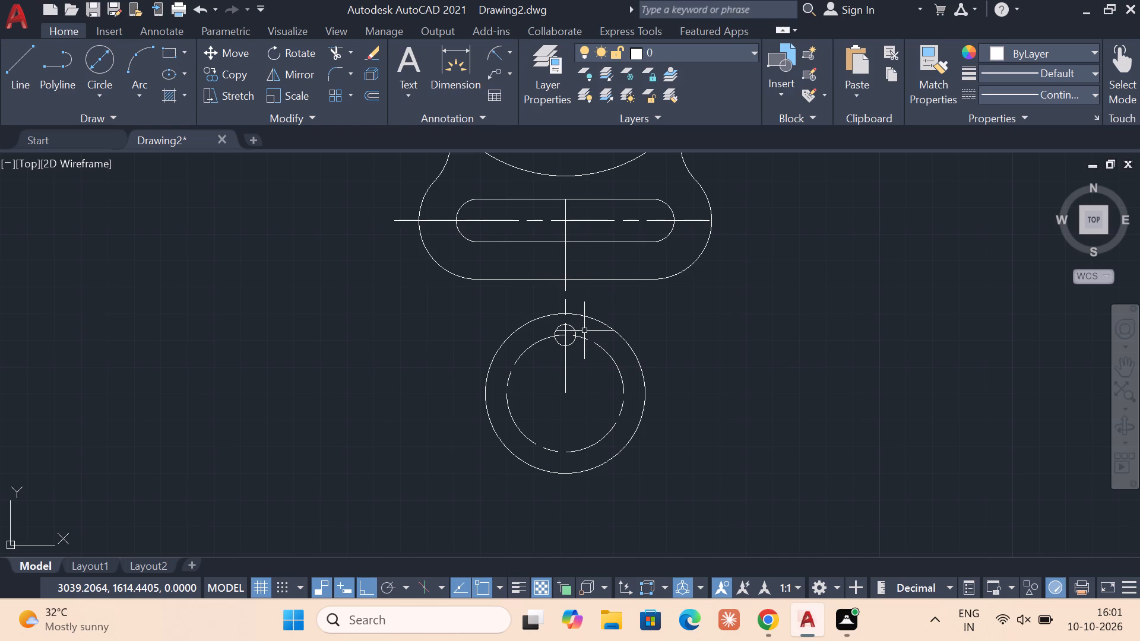
Create a polar array of the 8-diameter circle about the flange's centre with 12 items filling 360 degrees.
text(polar)
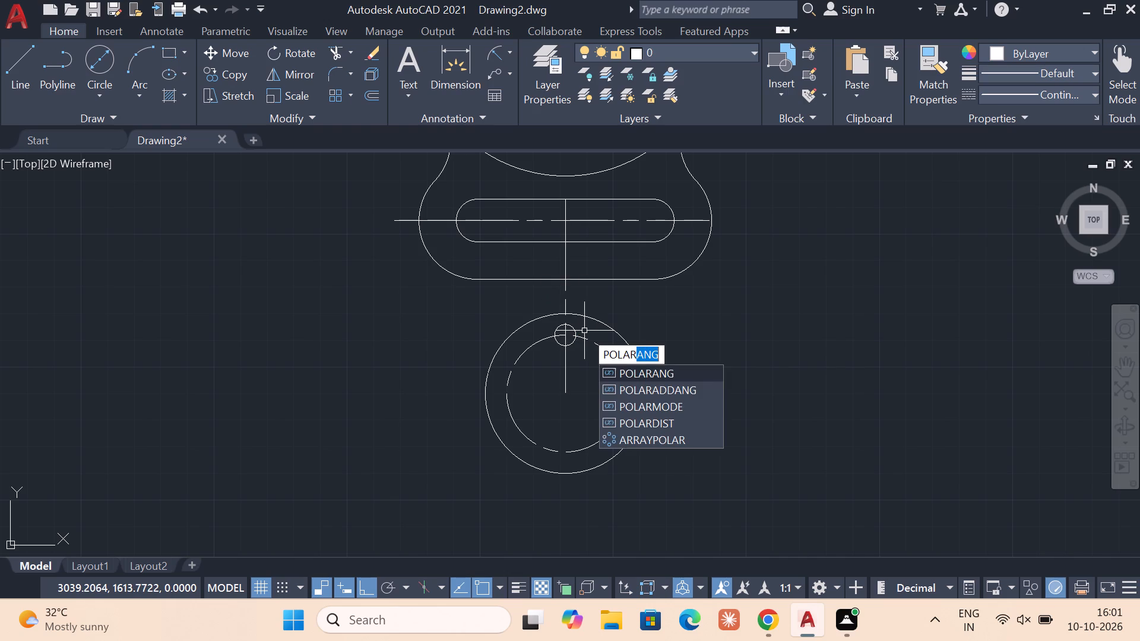
click(652, 436)
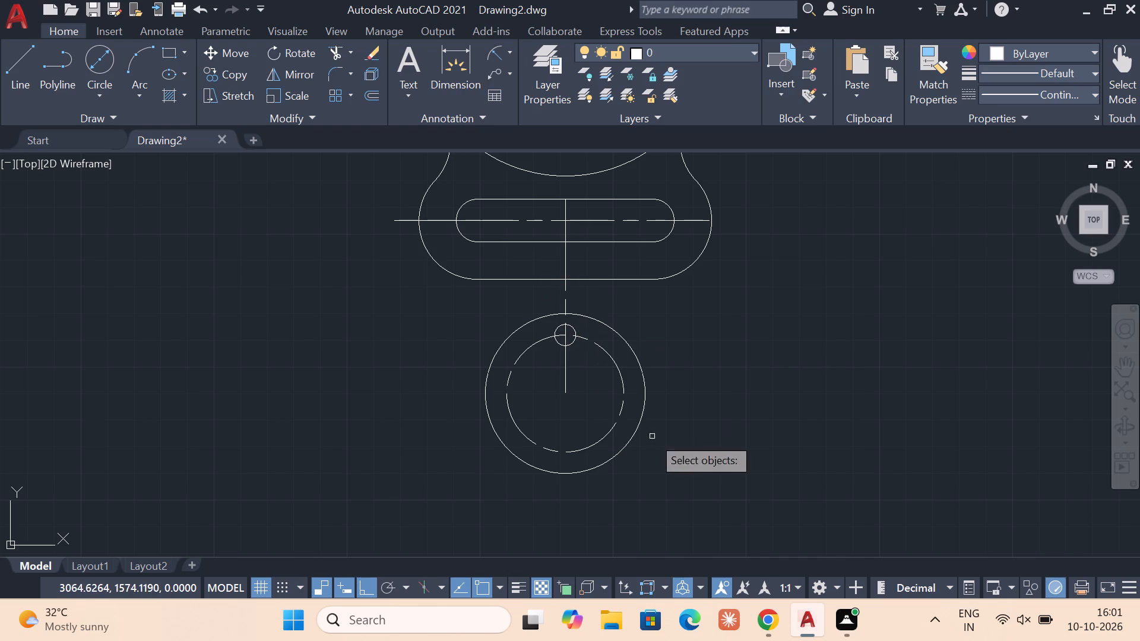
click(574, 330)
right_click(572, 330)
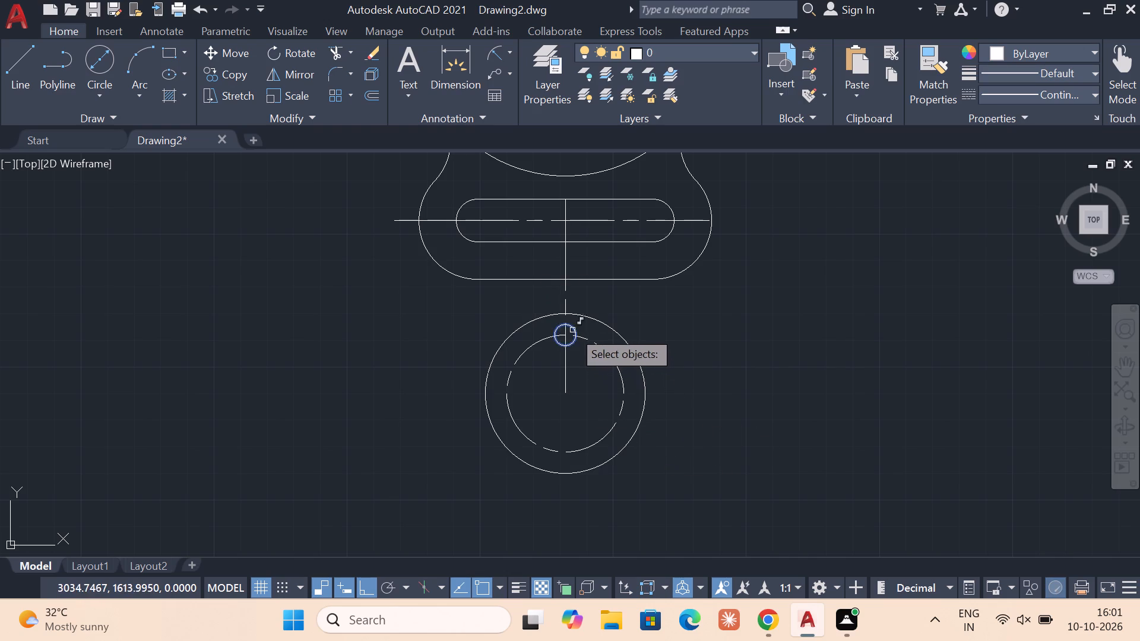
click(569, 396)
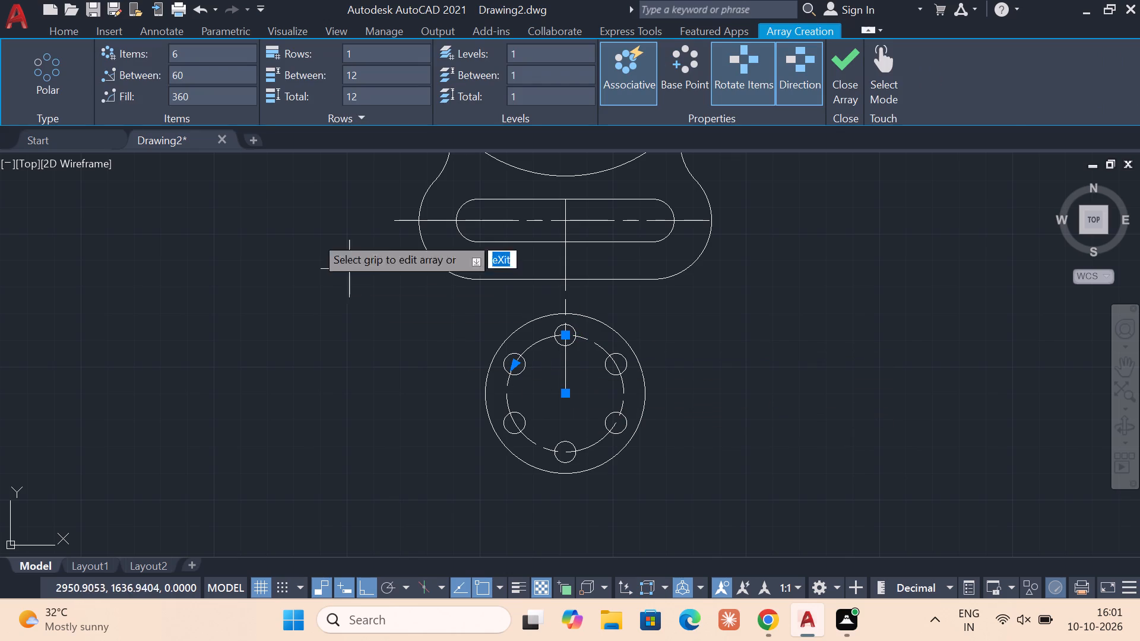
double_click(217, 58)
text(12)
key(Return)
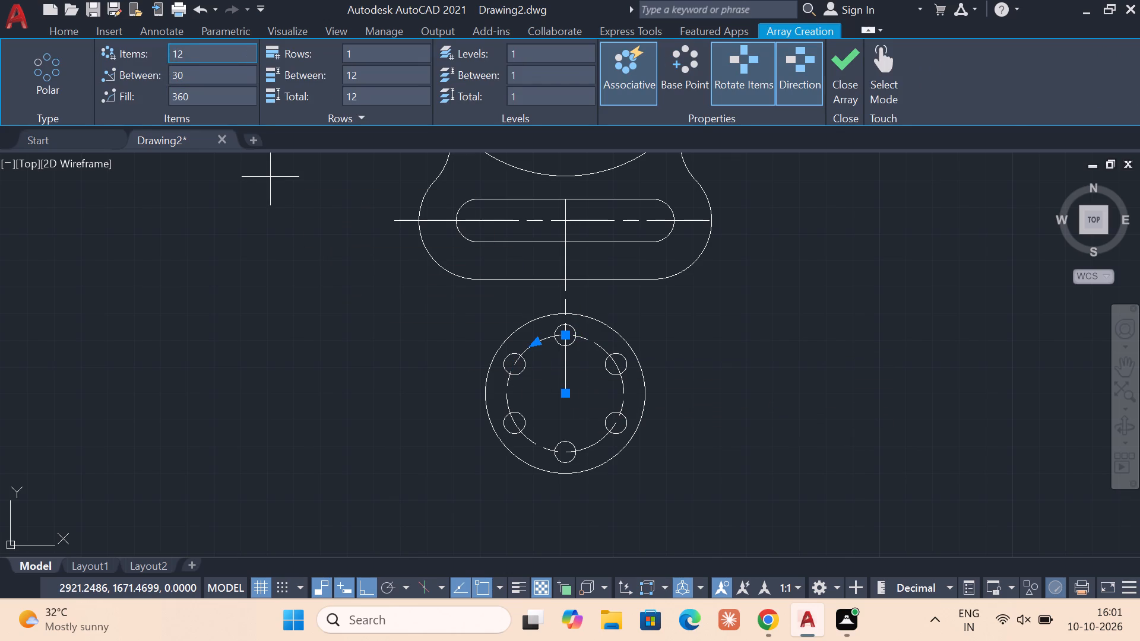
click(849, 68)
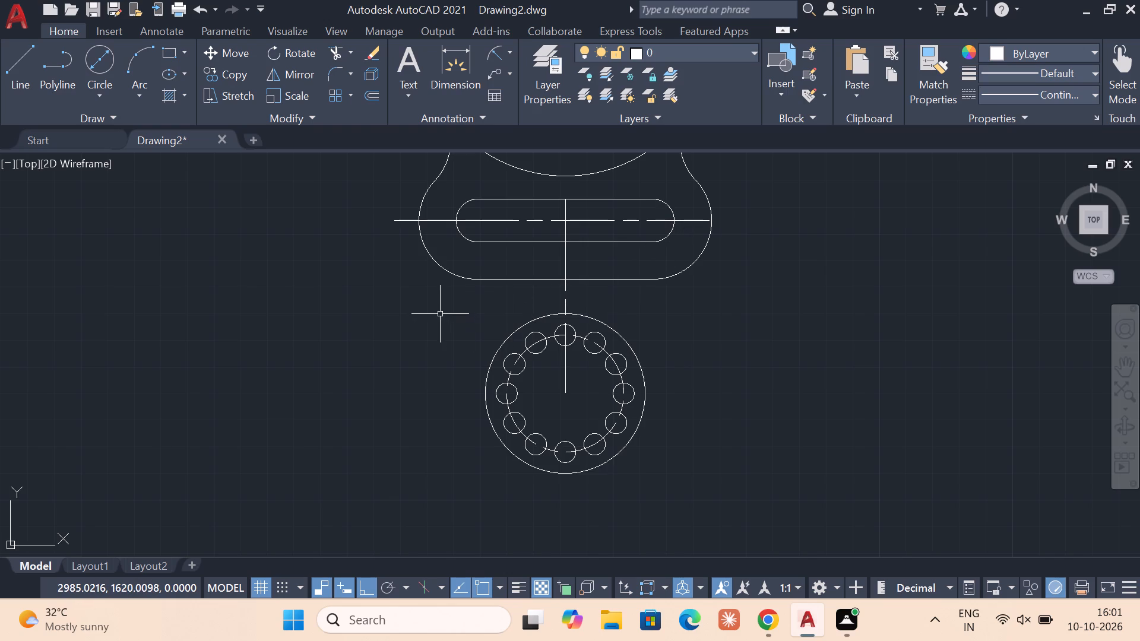
key(Escape)
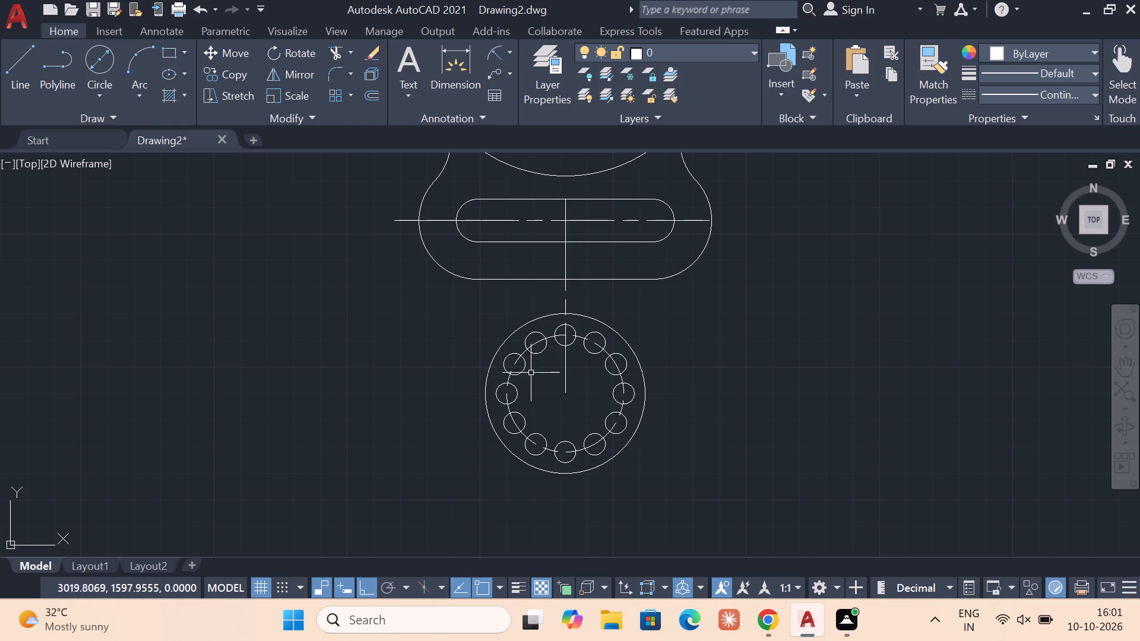
key(Escape)
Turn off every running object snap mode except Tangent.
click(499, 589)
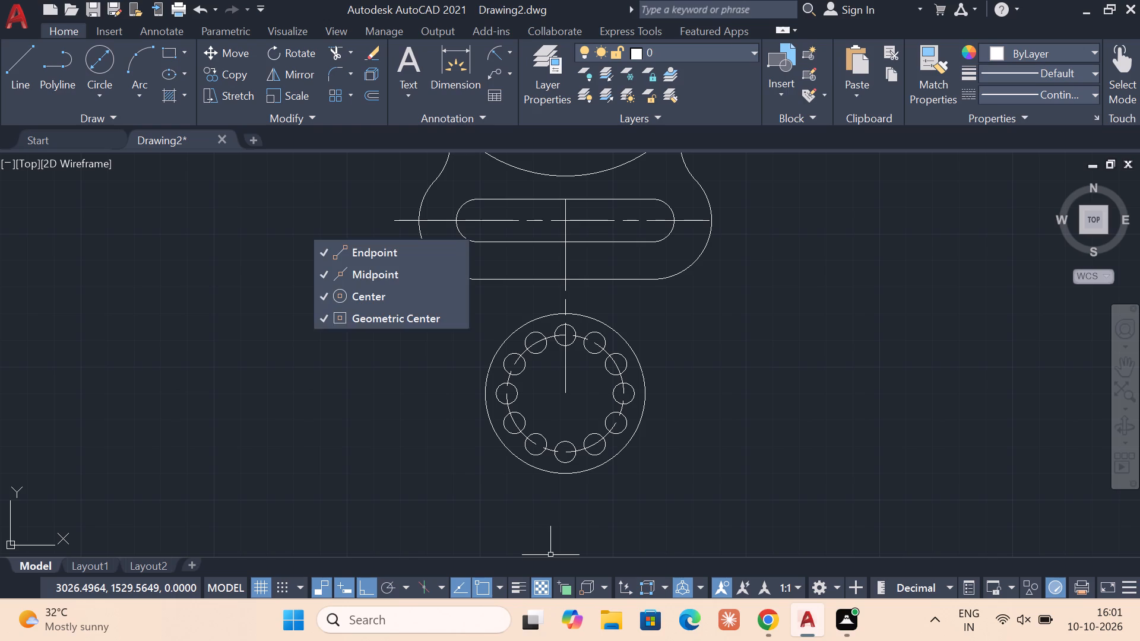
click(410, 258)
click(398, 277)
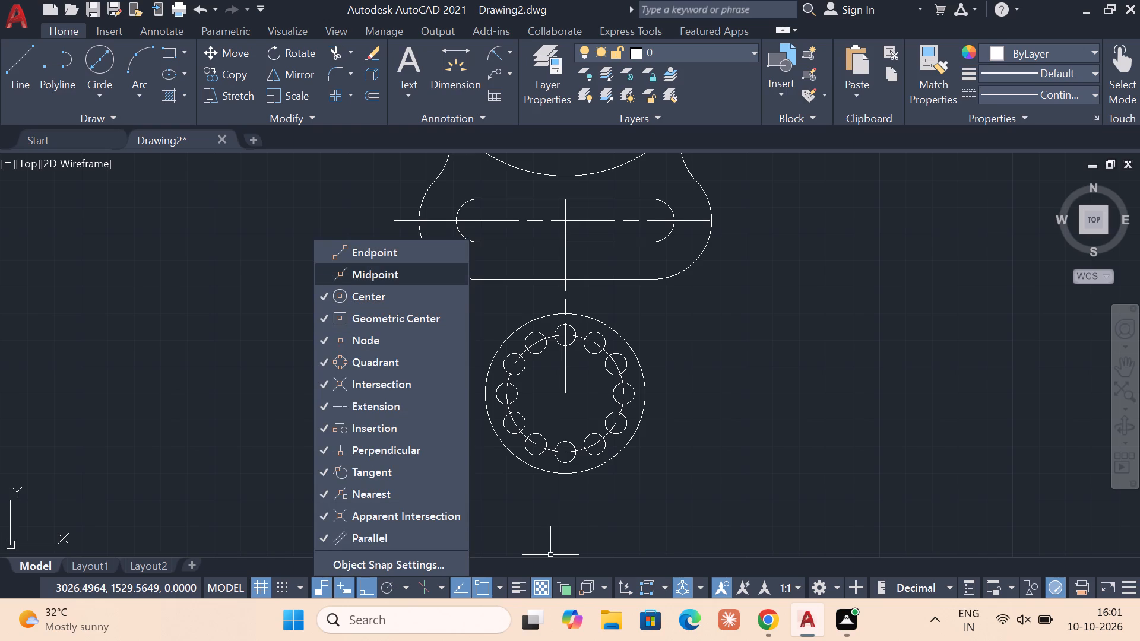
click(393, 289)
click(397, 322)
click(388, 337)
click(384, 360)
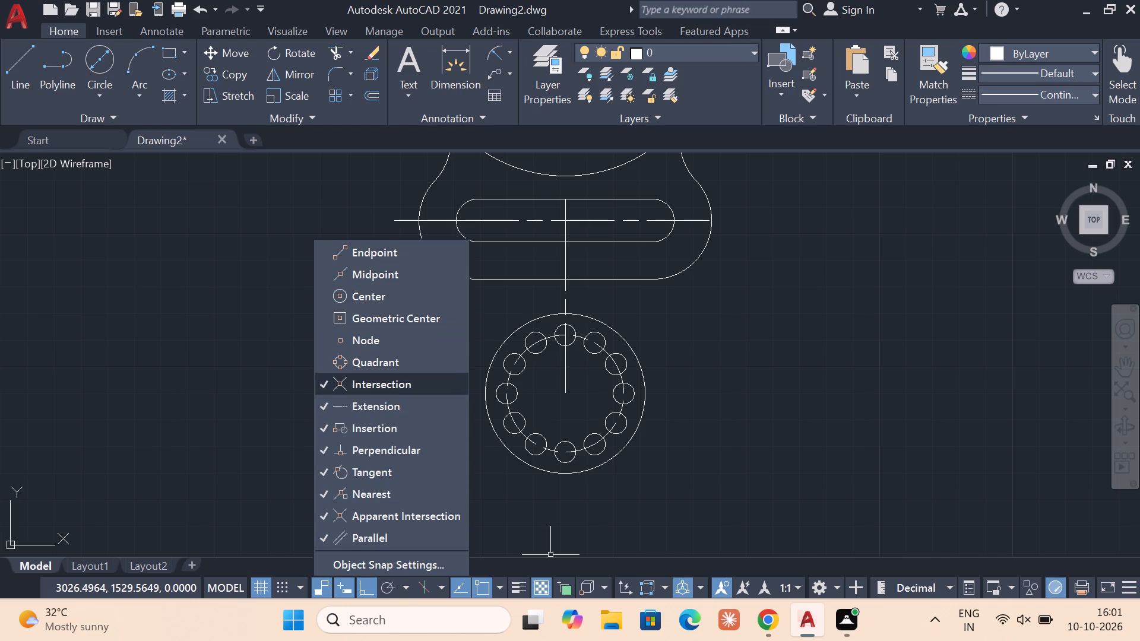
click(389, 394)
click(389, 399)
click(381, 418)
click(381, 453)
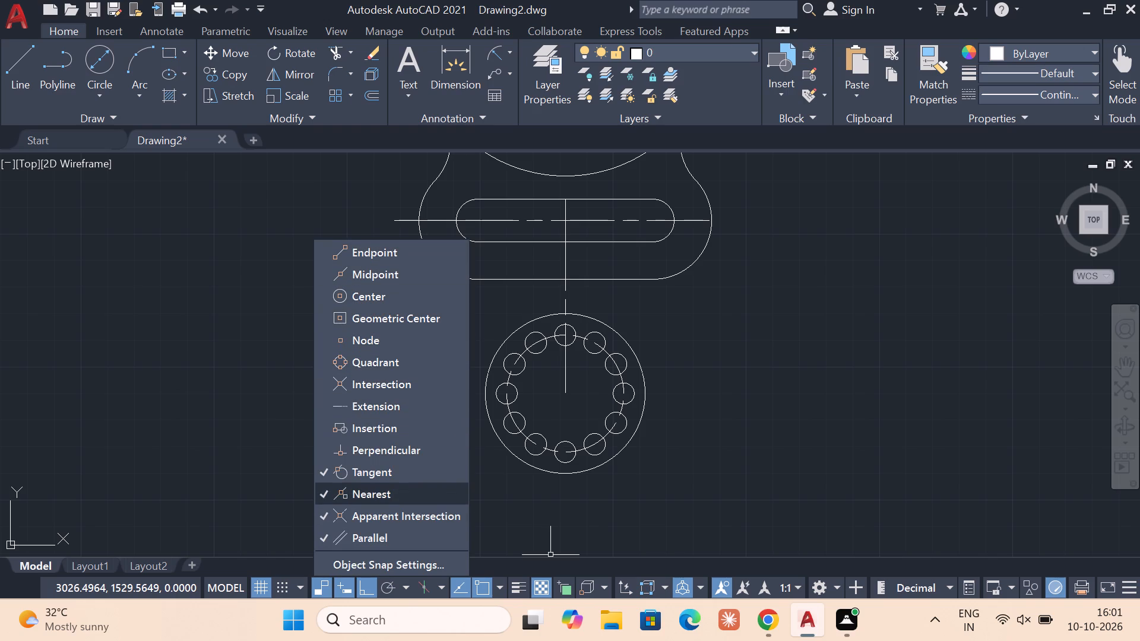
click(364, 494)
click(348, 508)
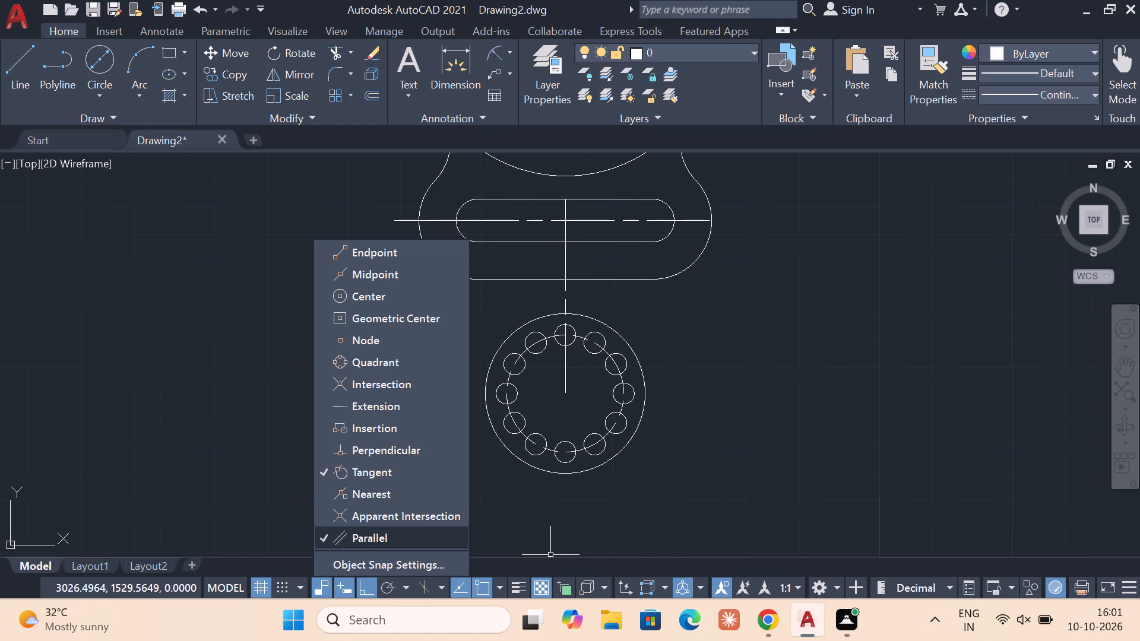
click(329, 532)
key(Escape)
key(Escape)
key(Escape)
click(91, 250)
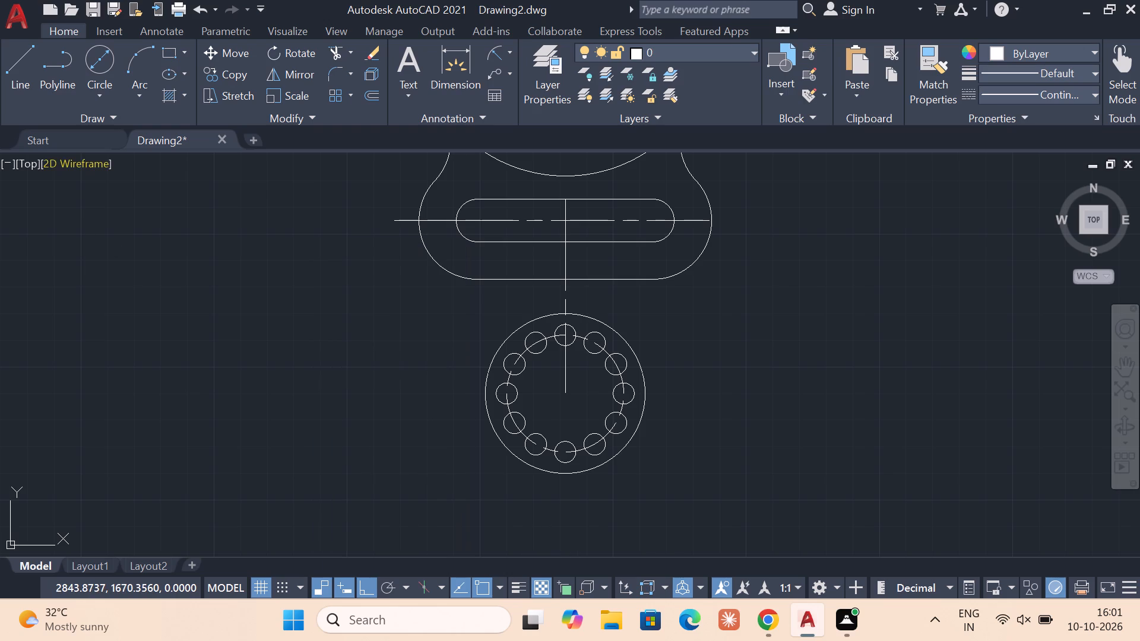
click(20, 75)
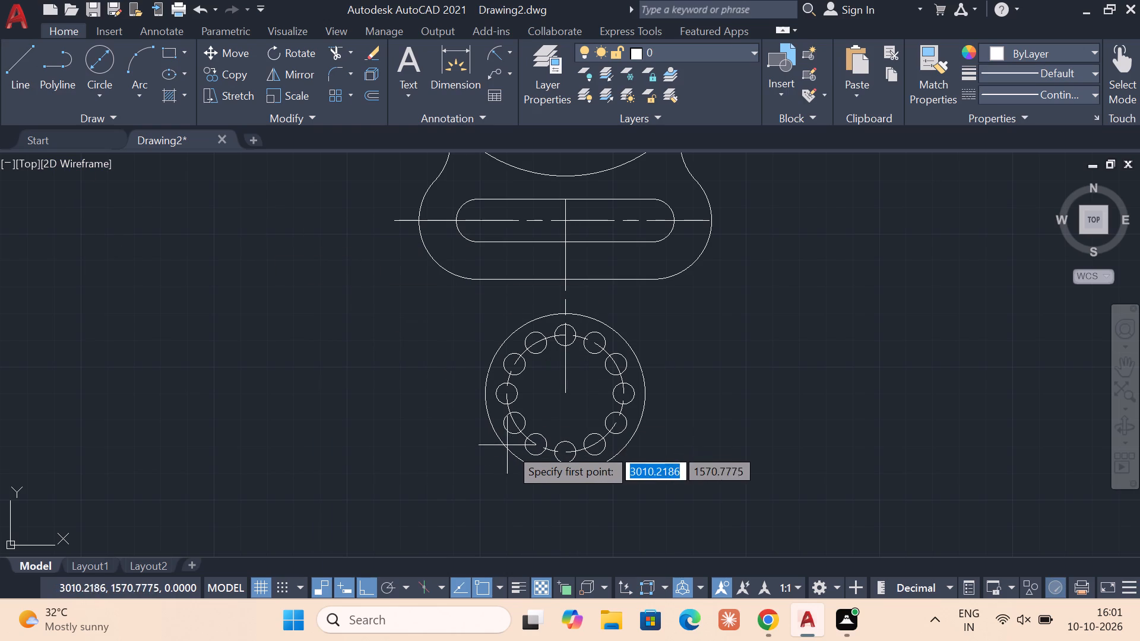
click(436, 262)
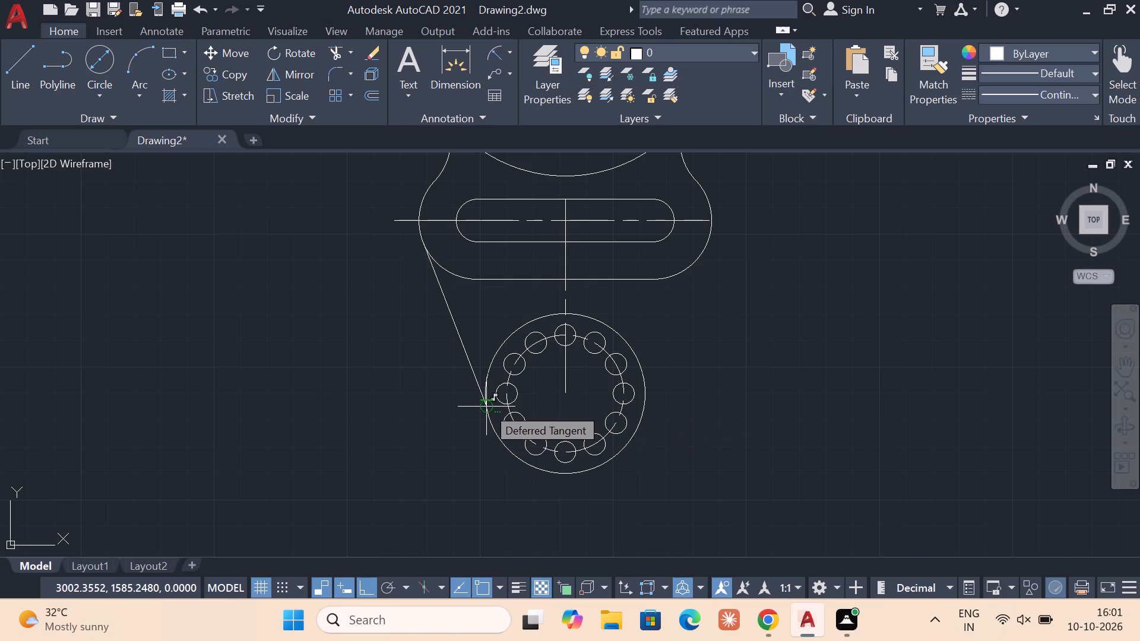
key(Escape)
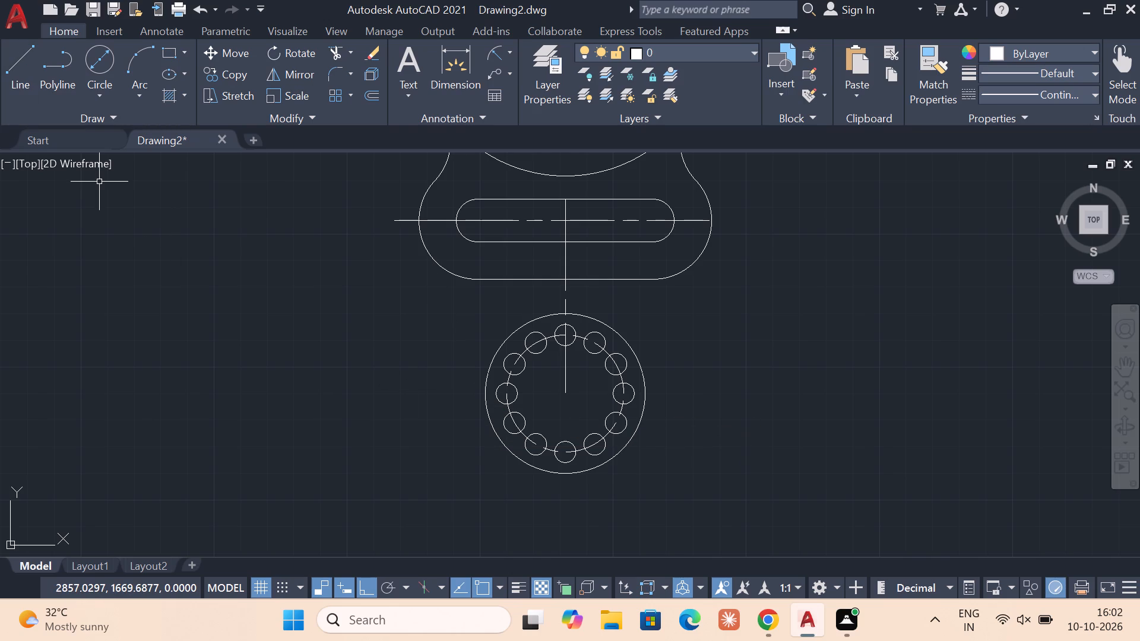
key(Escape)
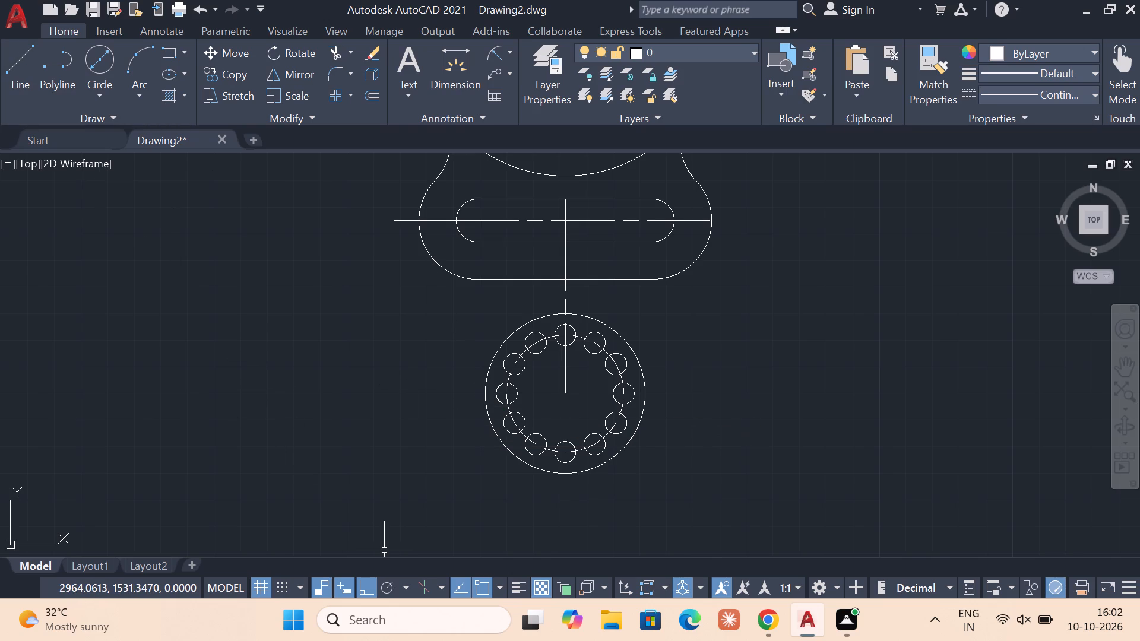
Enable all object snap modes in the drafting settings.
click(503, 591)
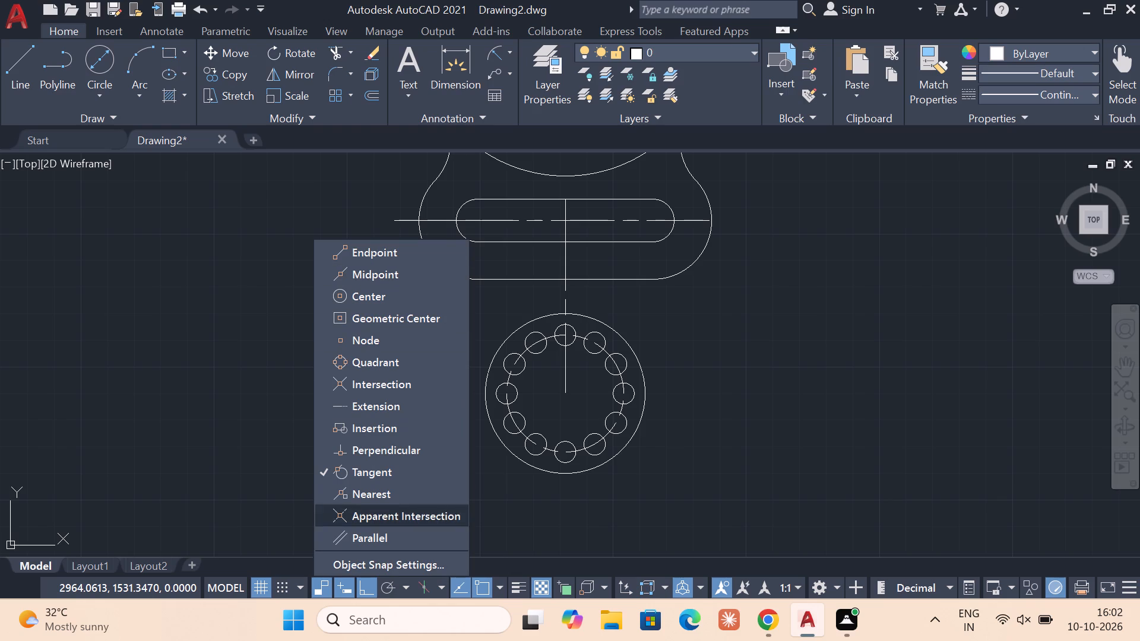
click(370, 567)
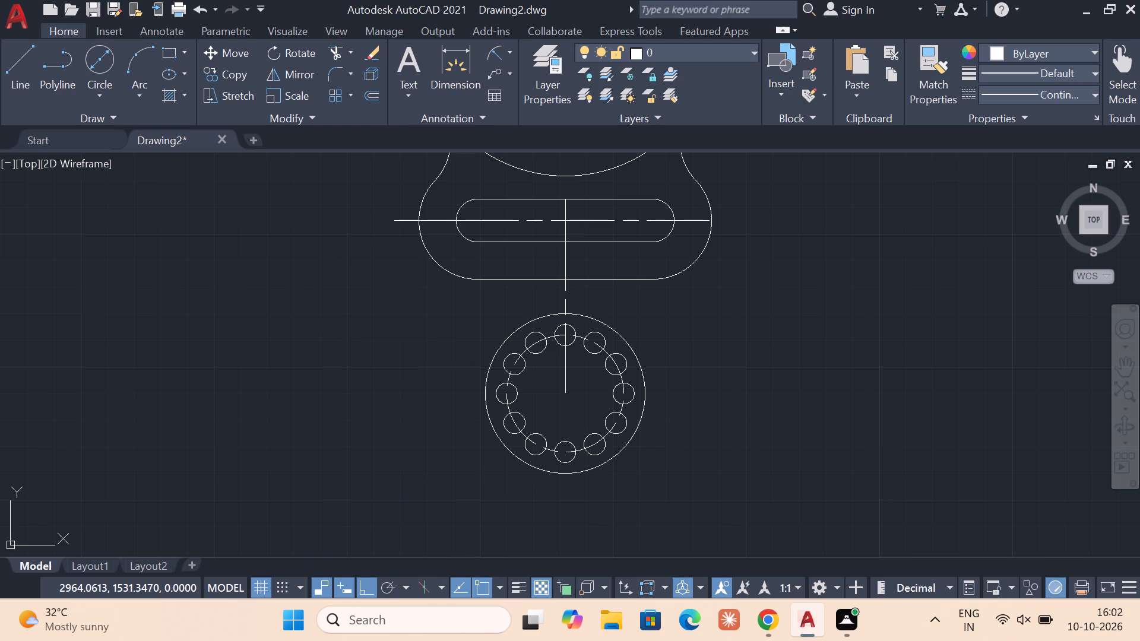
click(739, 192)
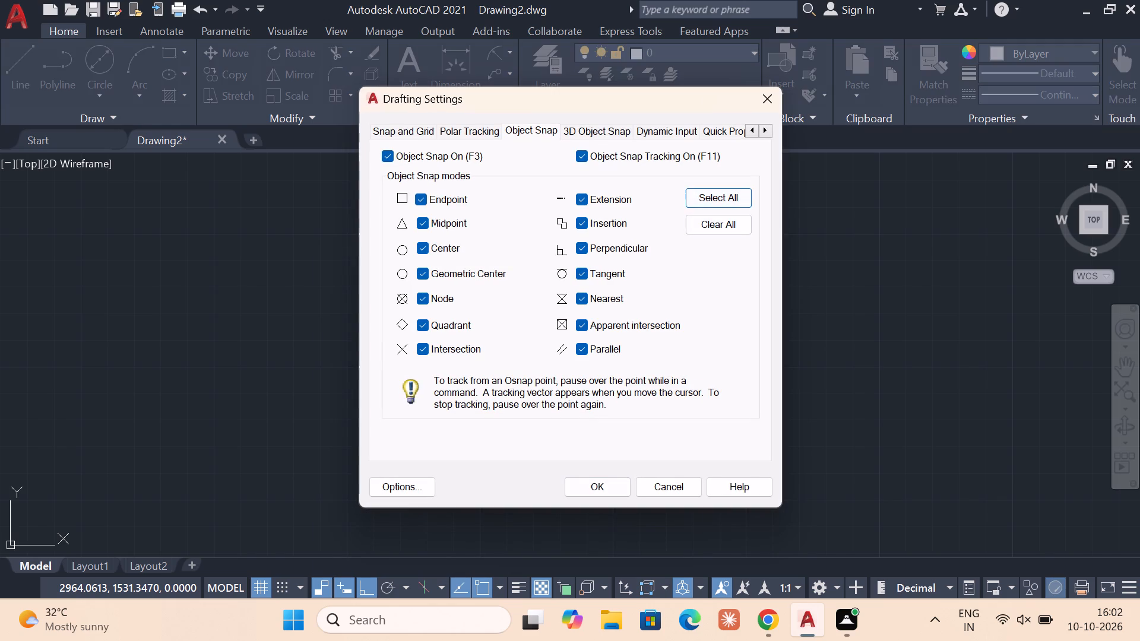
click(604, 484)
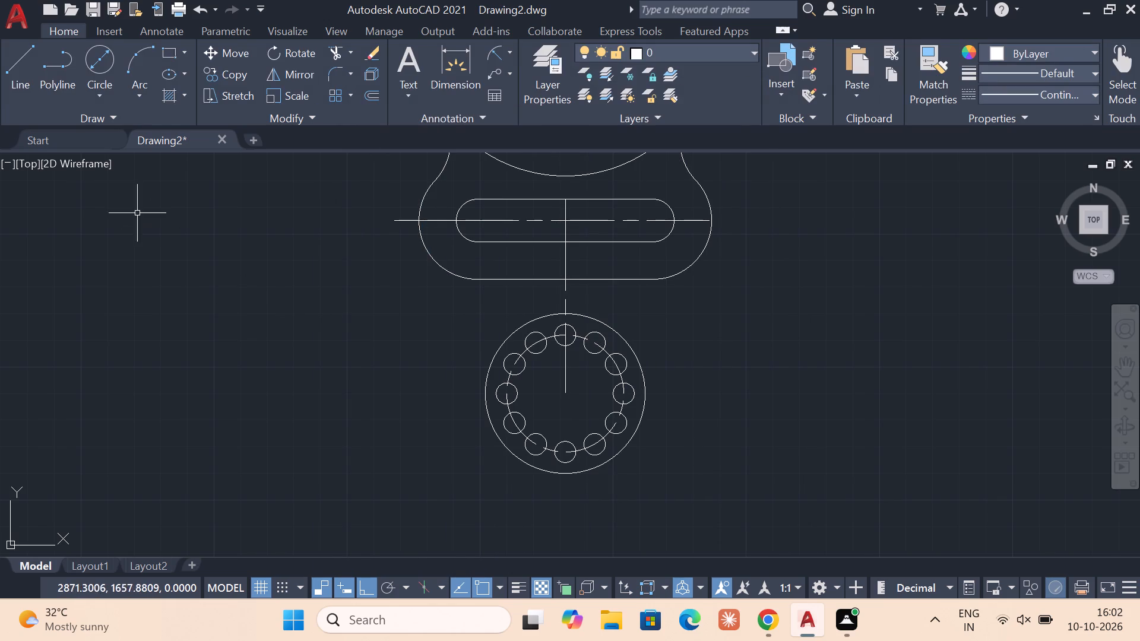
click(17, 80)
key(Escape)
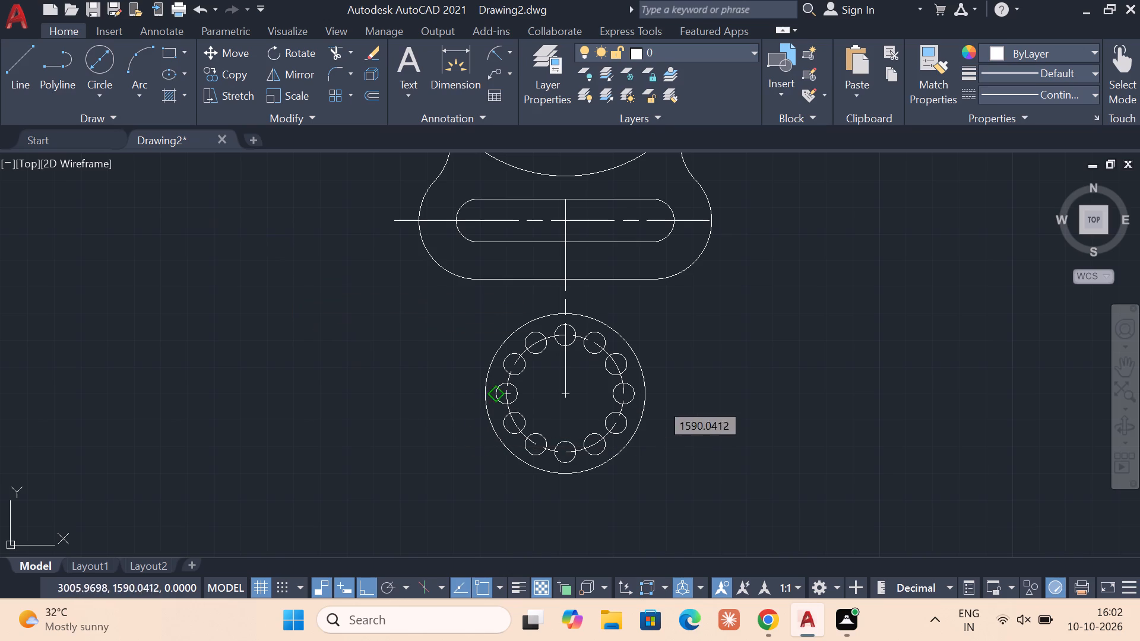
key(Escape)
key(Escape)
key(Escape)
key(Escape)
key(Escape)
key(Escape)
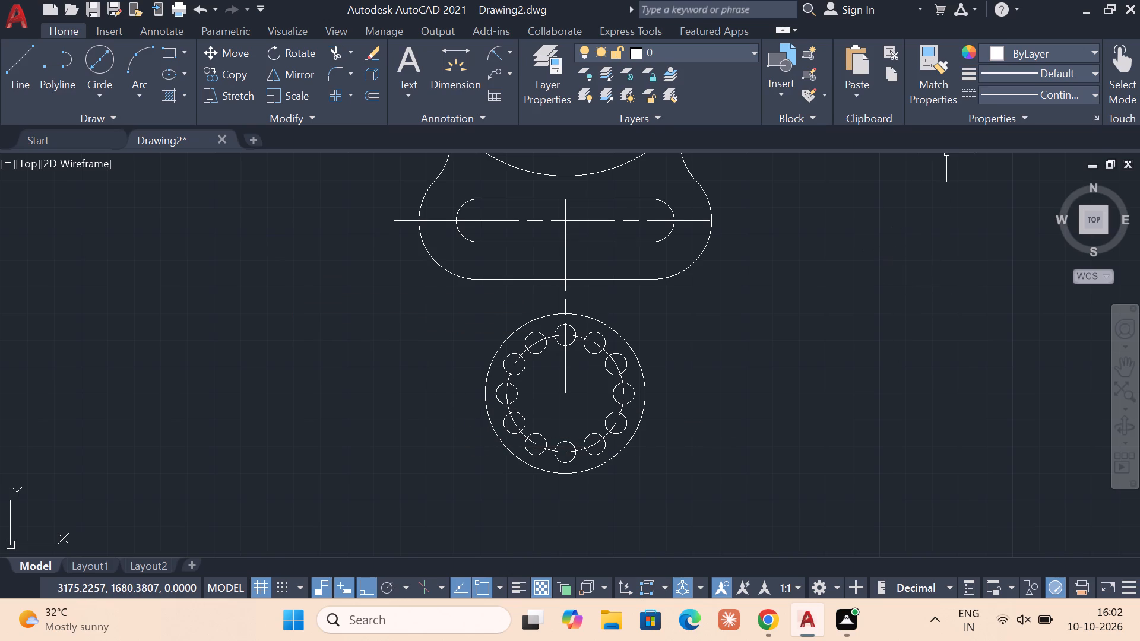
Draw a horizontal centreline in ACAD_ISO08W100 linetype across the full diameter of the 60-diameter flange circle.
click(1033, 89)
click(1018, 168)
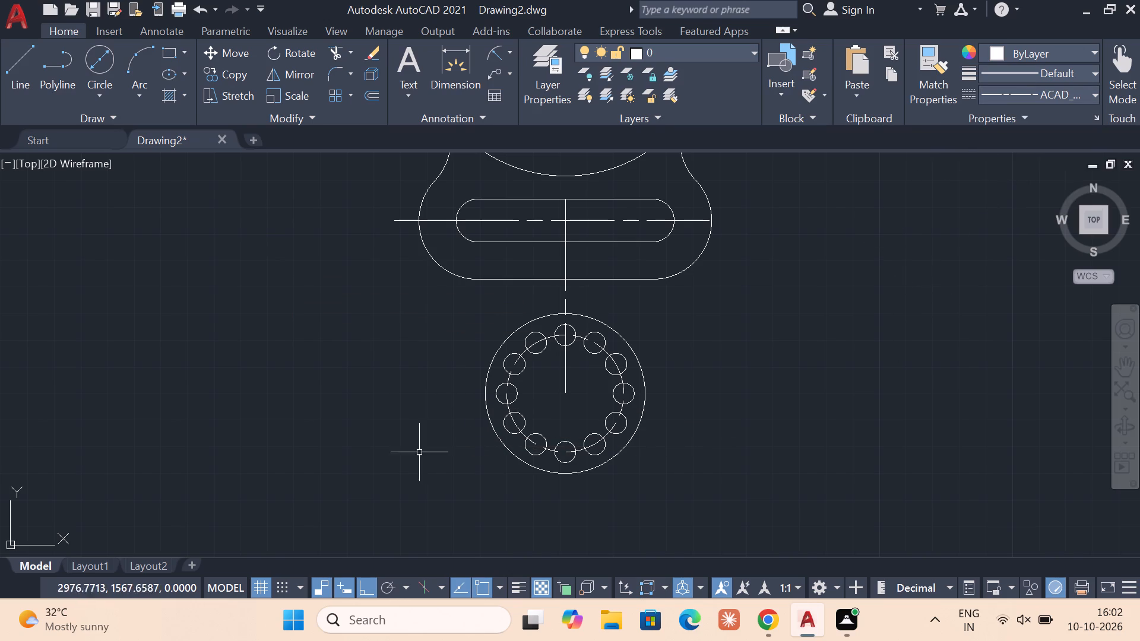
click(6, 53)
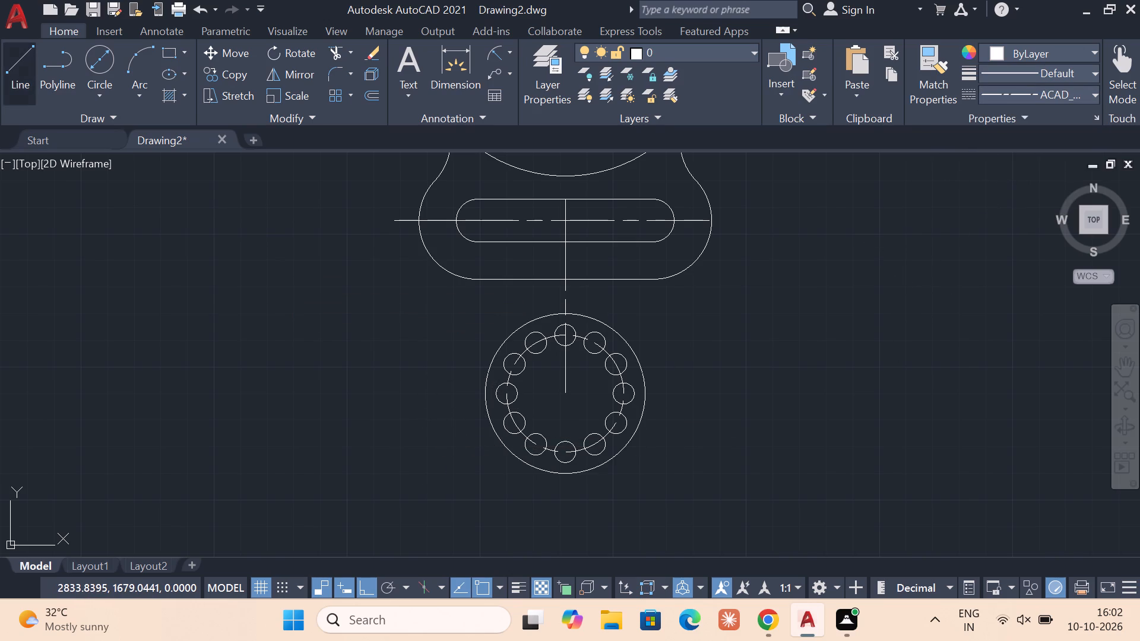
click(483, 395)
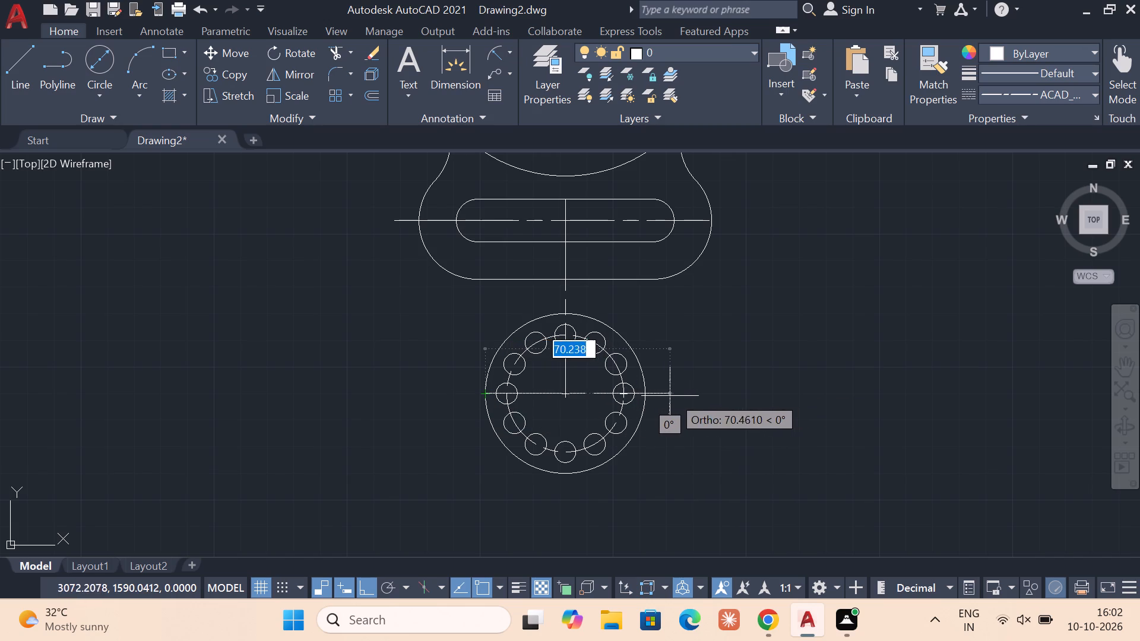
click(639, 396)
key(Escape)
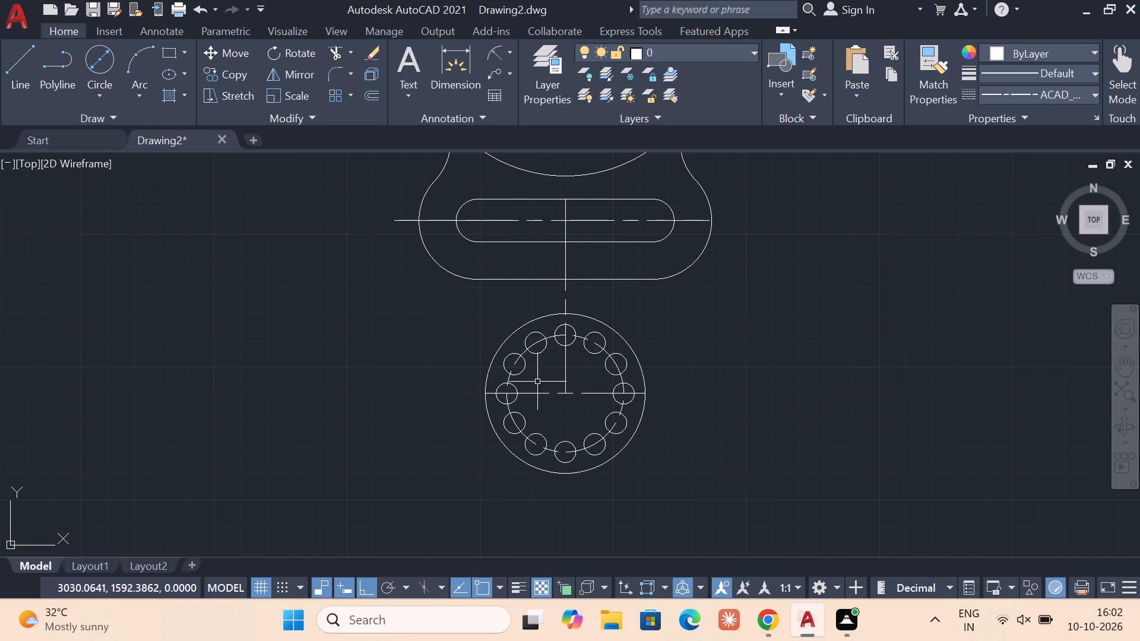
Extend the flange's horizontal centreline outward from the circle's left quadrant with a line about 39 long.
click(17, 57)
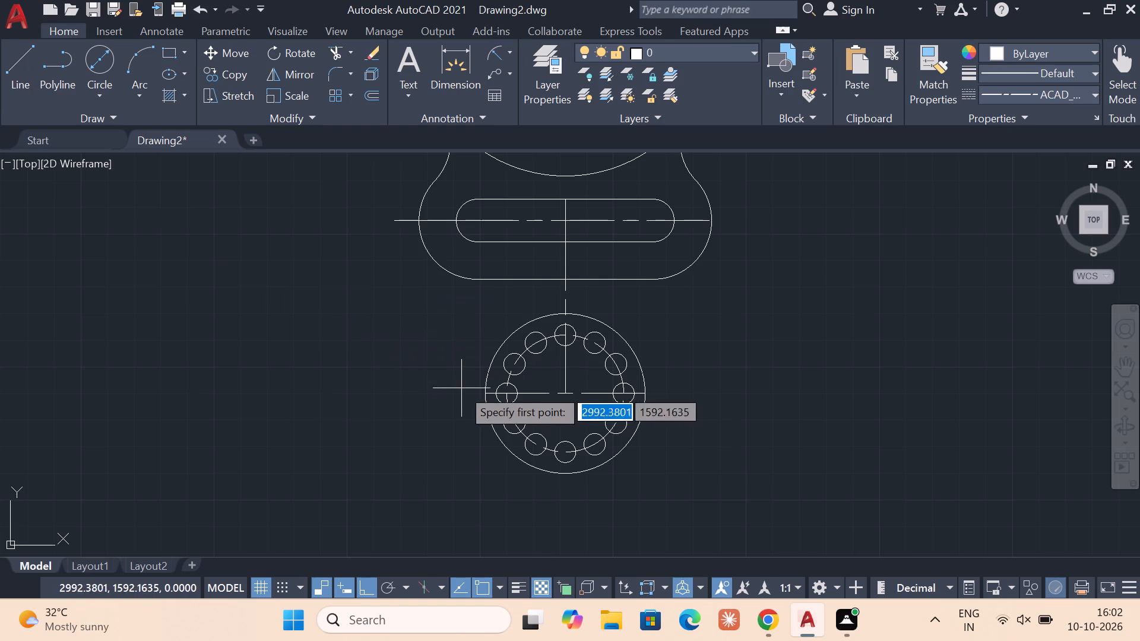
click(484, 391)
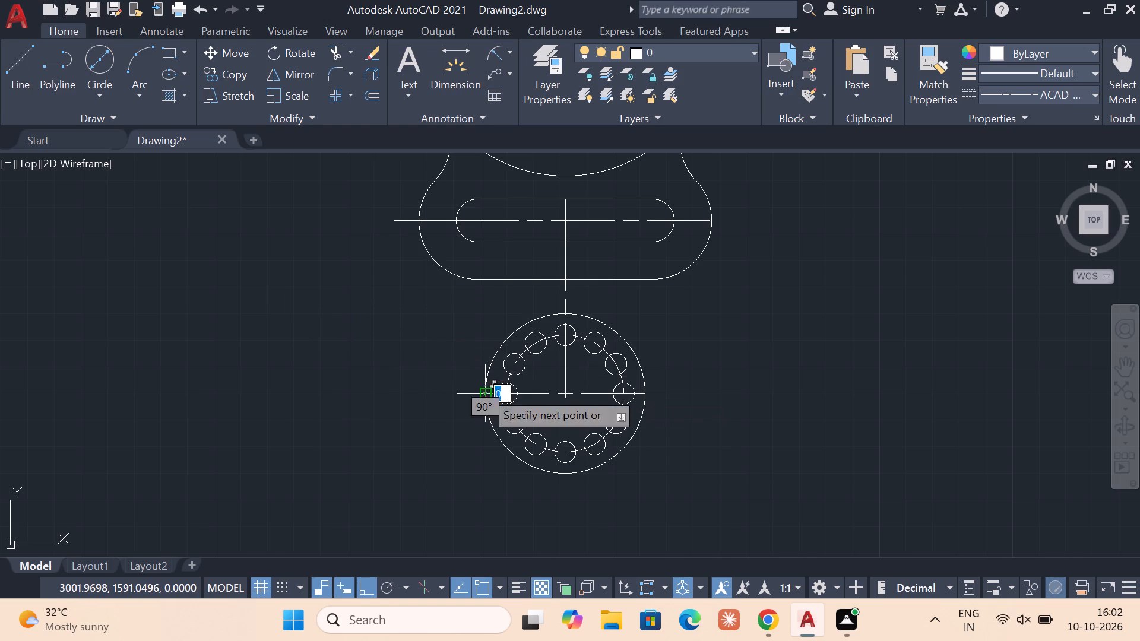
click(382, 388)
key(Escape)
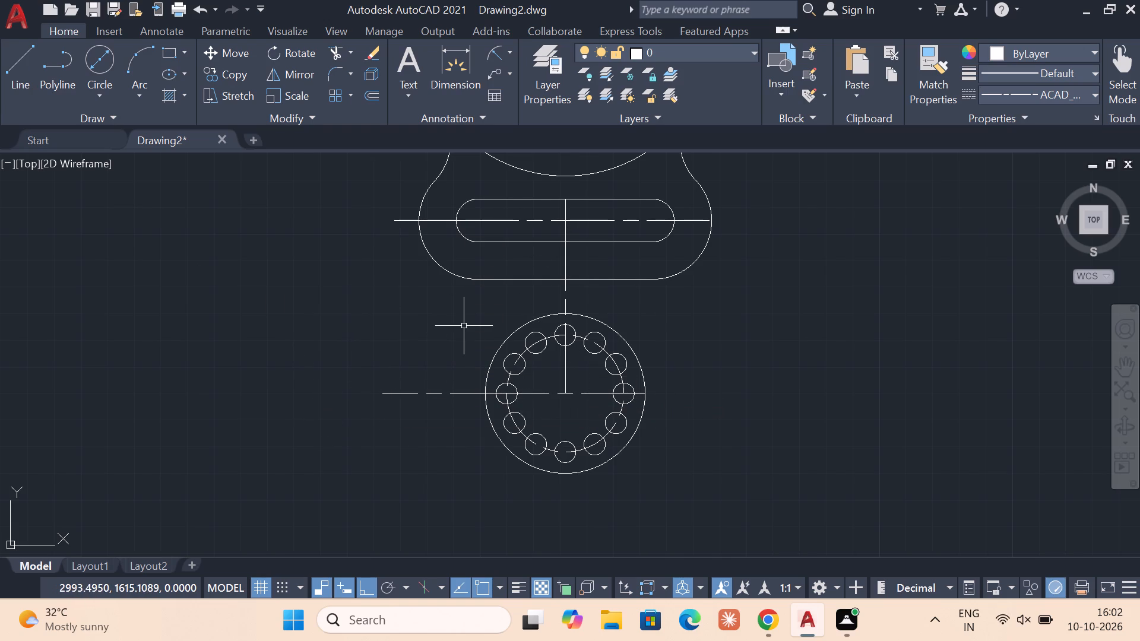
key(Escape)
Erase the vertical centreline running from the slot to the flange's centre, together with the short vertical line in the slot.
scroll(594, 373, down, 1)
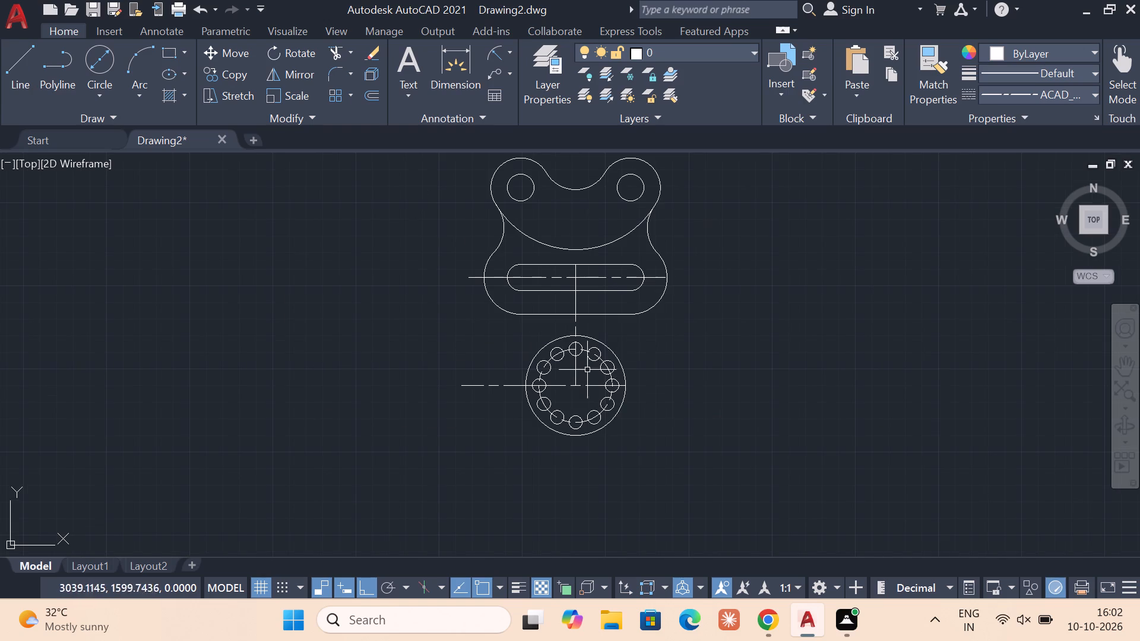
click(575, 303)
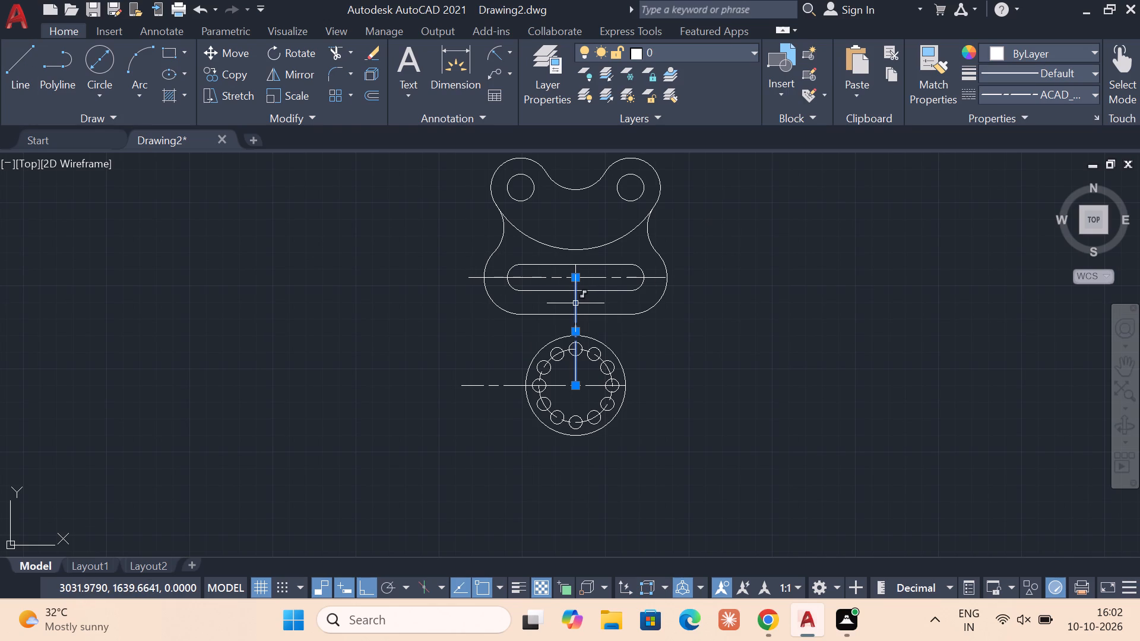
key(Delete)
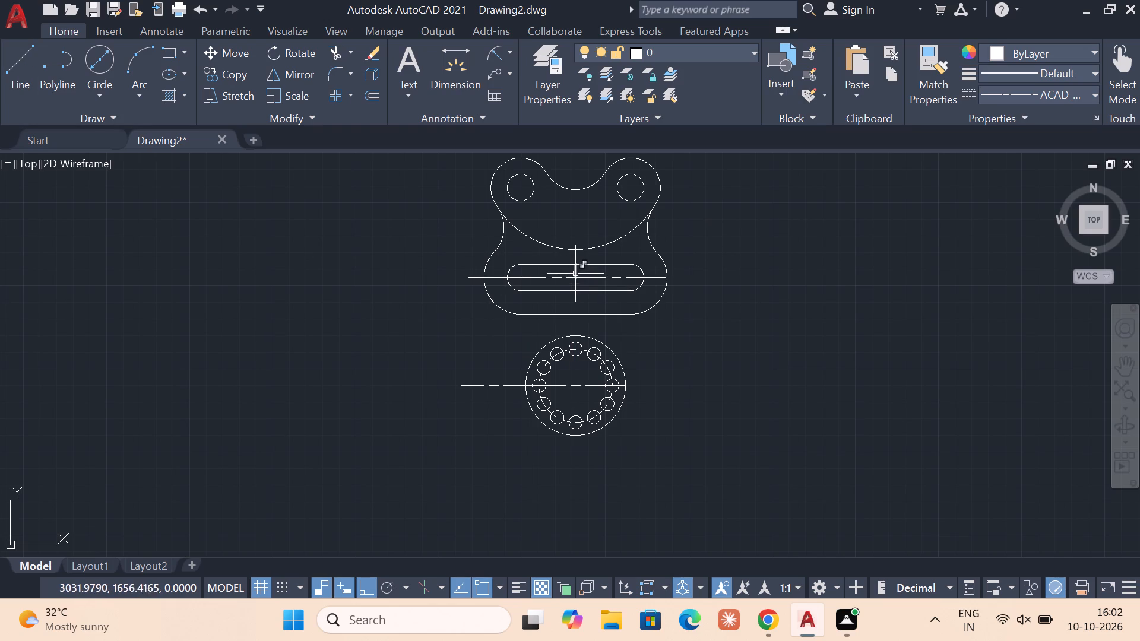
click(575, 273)
key(Delete)
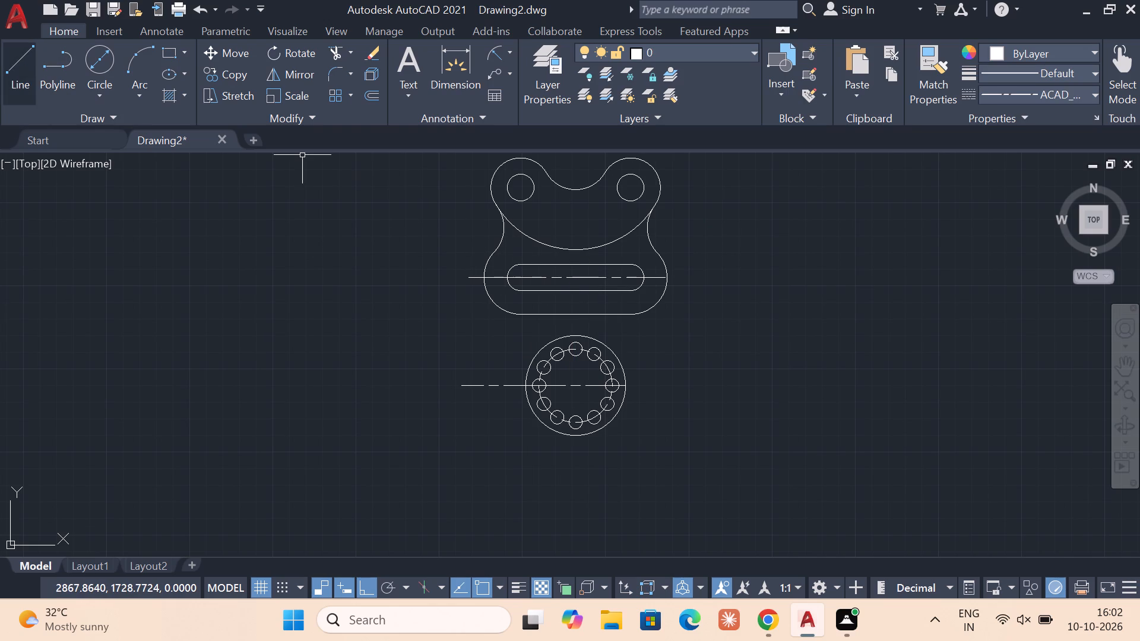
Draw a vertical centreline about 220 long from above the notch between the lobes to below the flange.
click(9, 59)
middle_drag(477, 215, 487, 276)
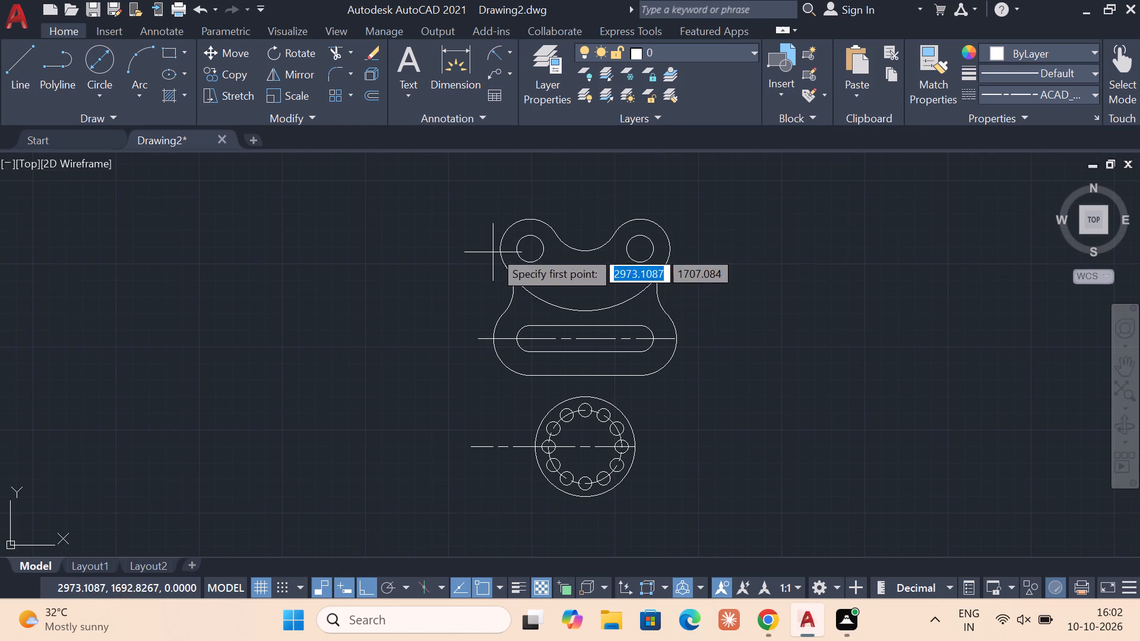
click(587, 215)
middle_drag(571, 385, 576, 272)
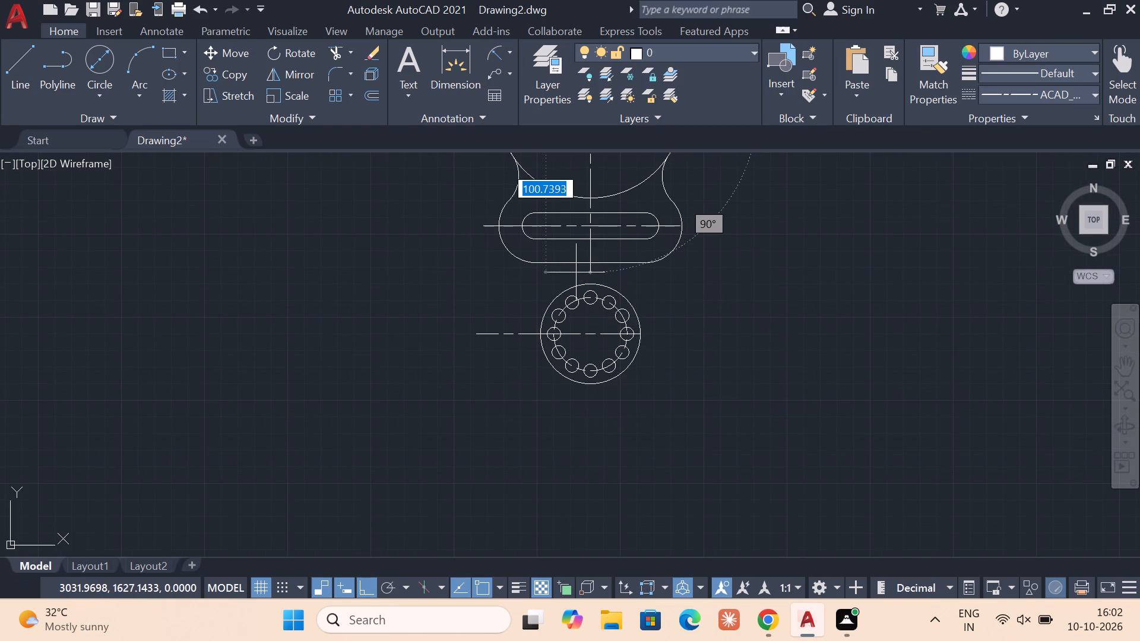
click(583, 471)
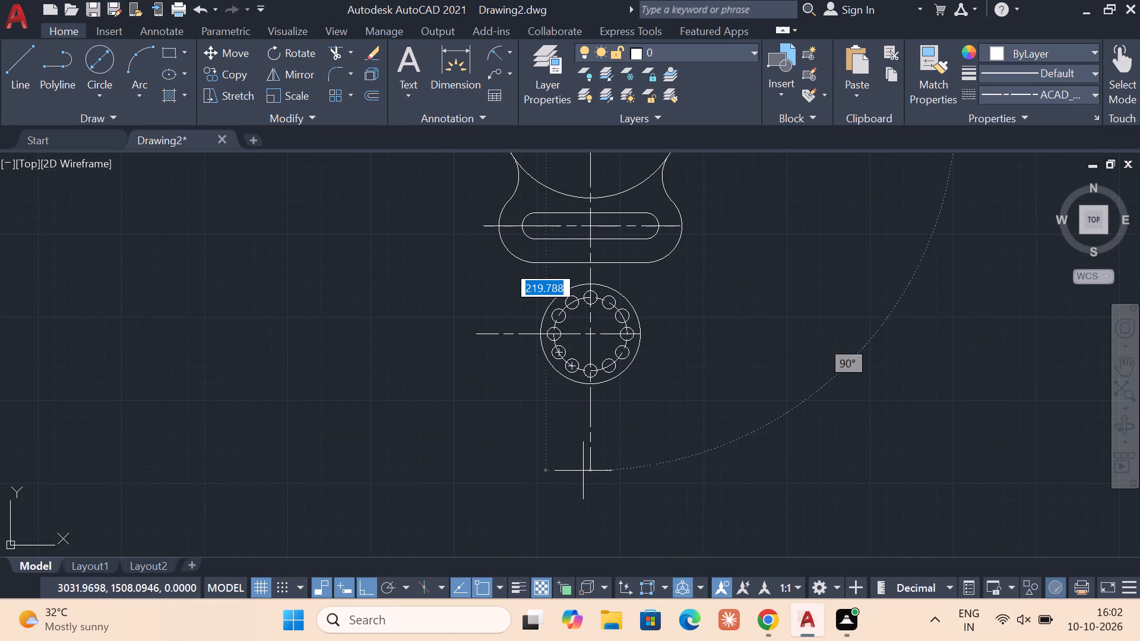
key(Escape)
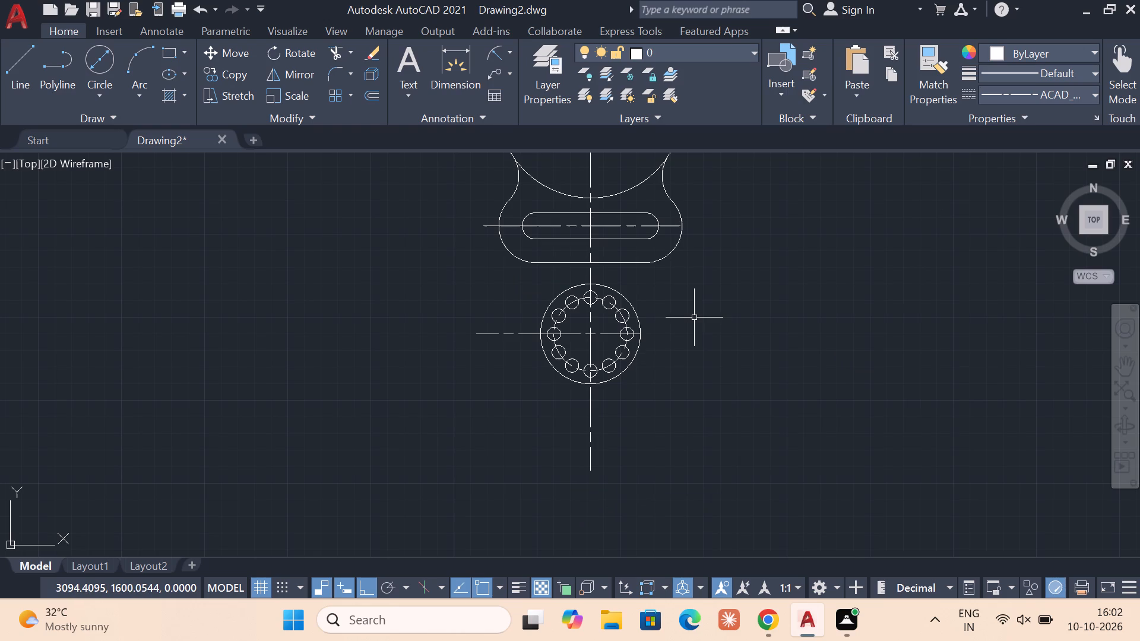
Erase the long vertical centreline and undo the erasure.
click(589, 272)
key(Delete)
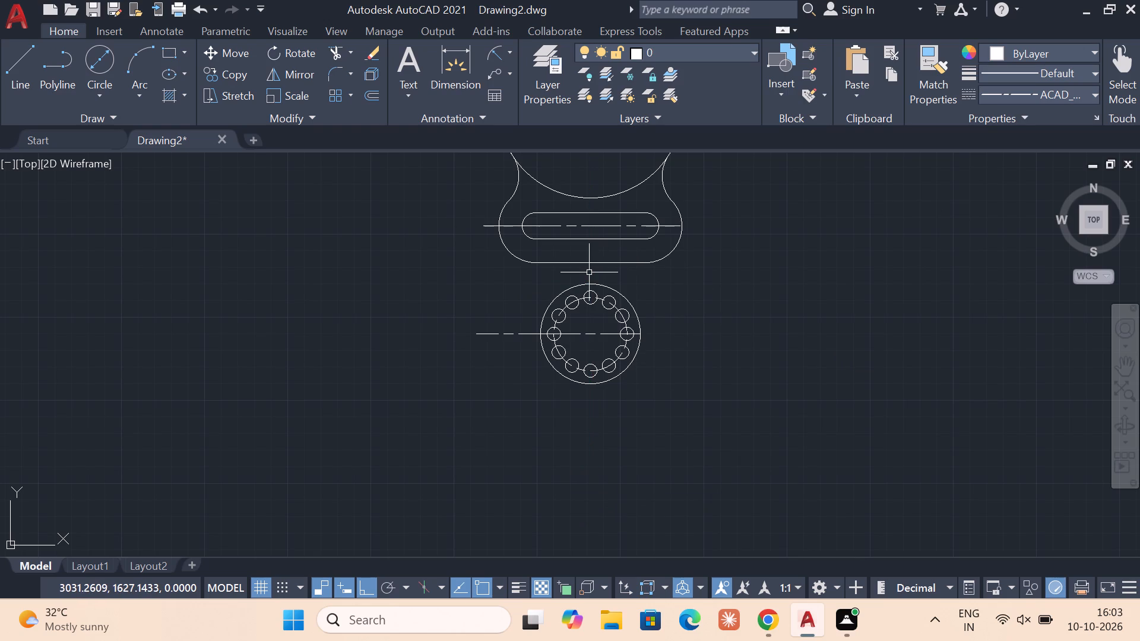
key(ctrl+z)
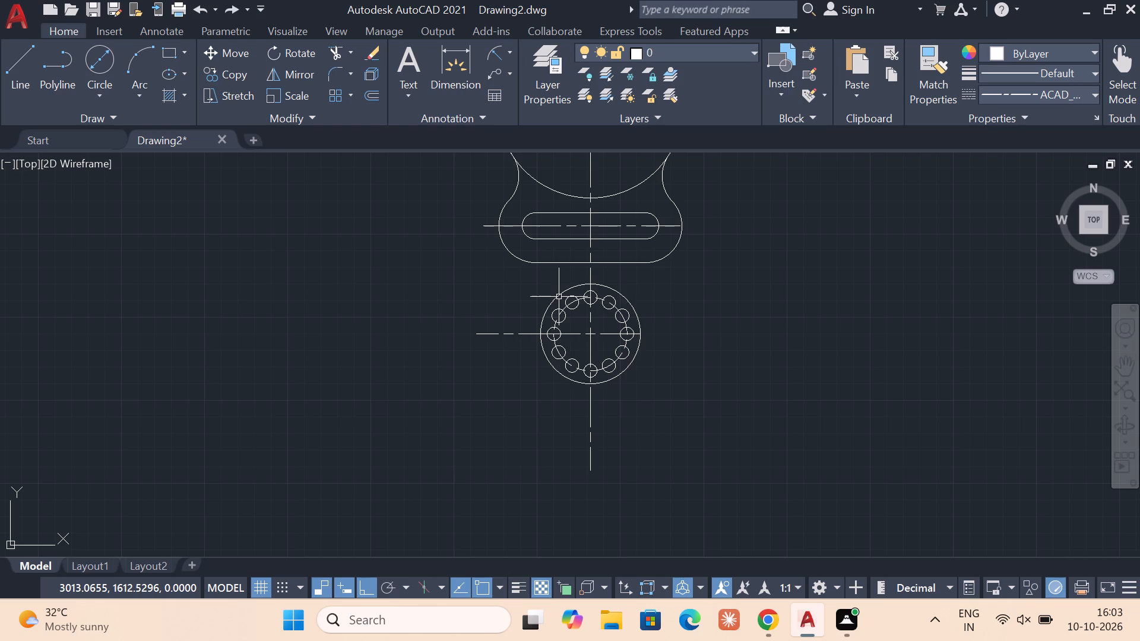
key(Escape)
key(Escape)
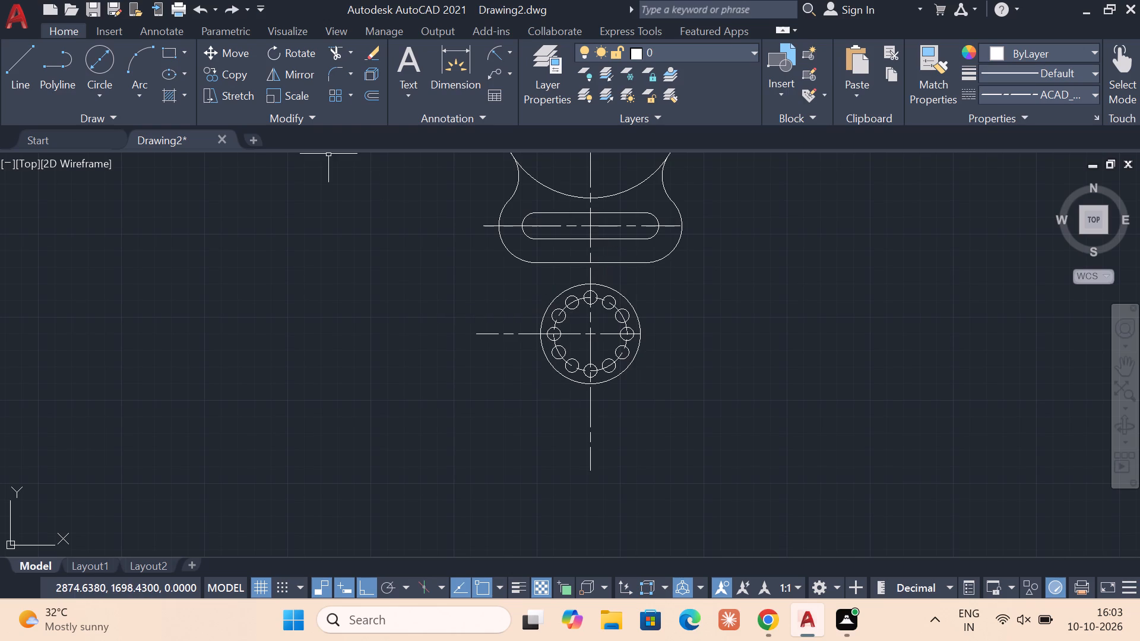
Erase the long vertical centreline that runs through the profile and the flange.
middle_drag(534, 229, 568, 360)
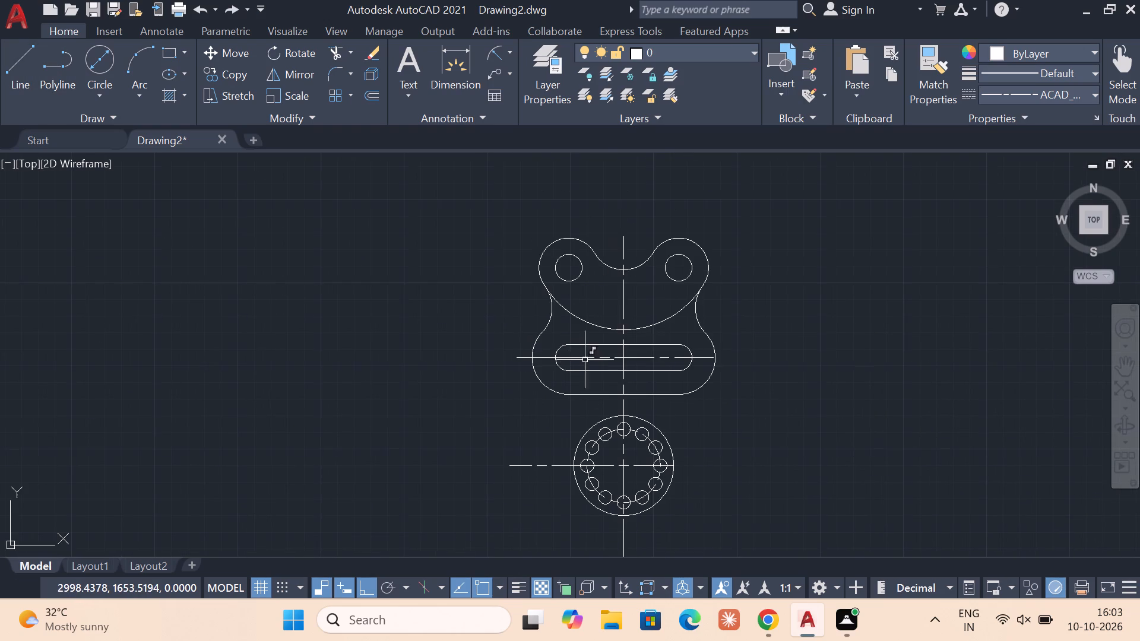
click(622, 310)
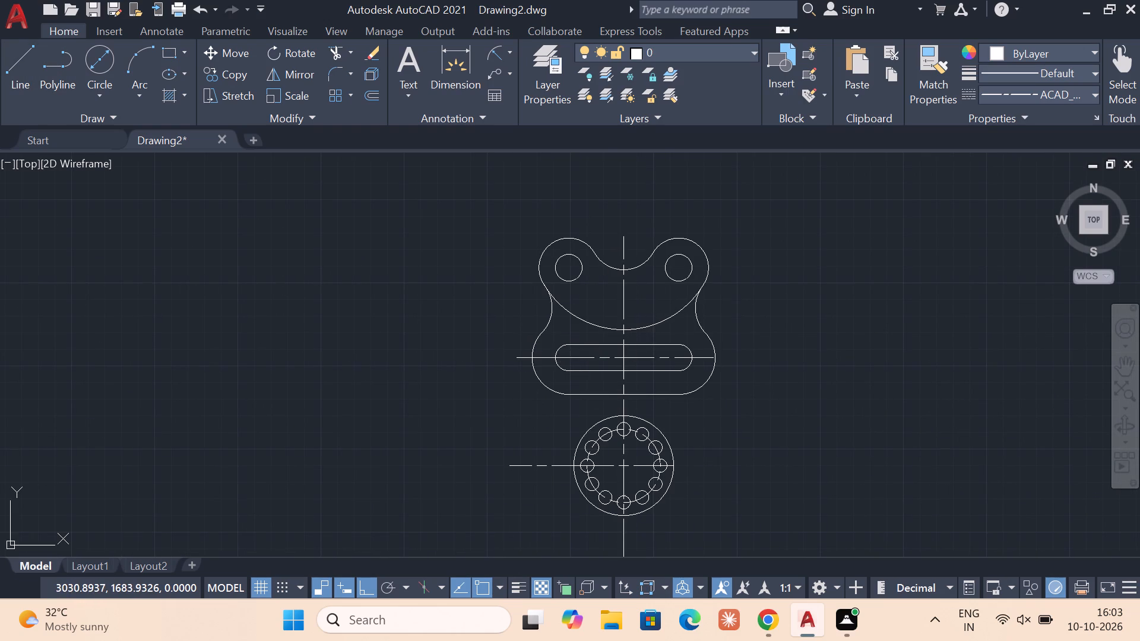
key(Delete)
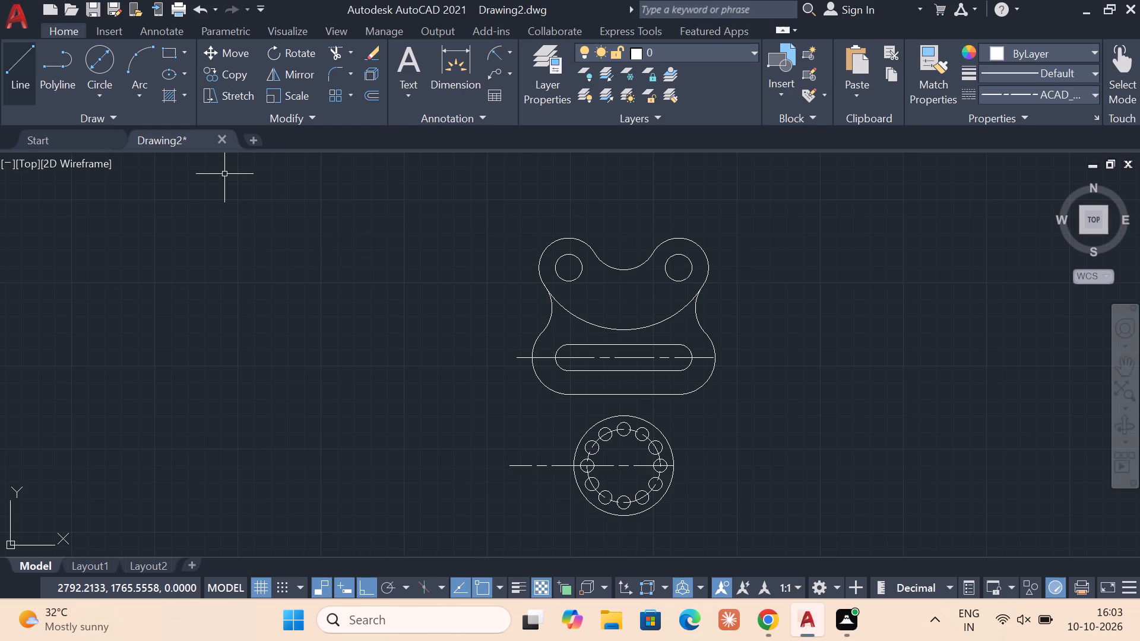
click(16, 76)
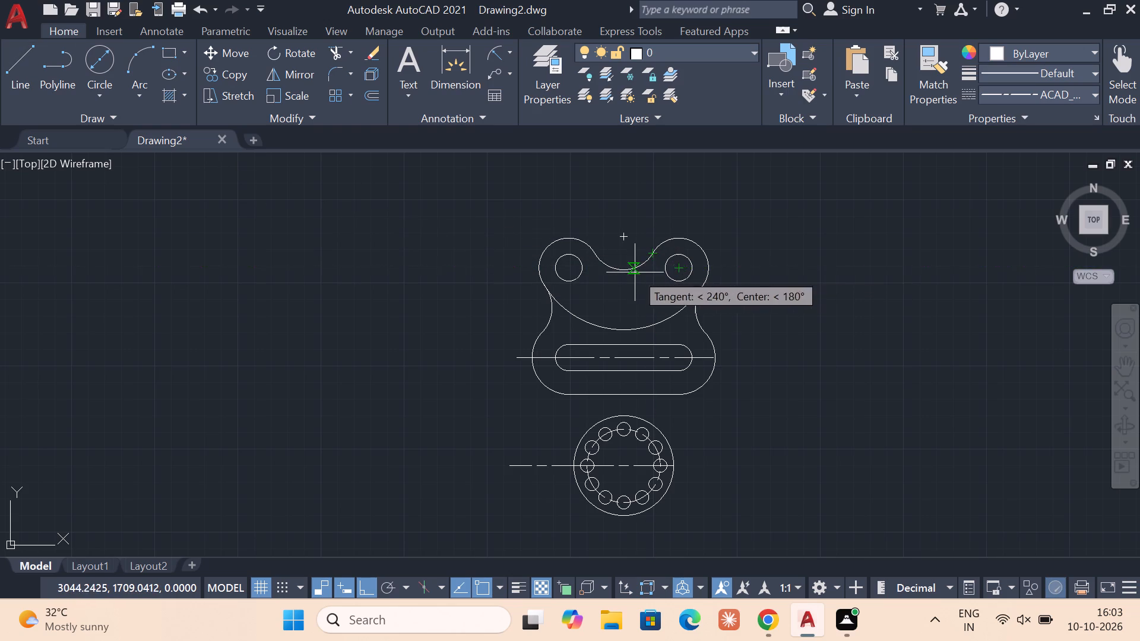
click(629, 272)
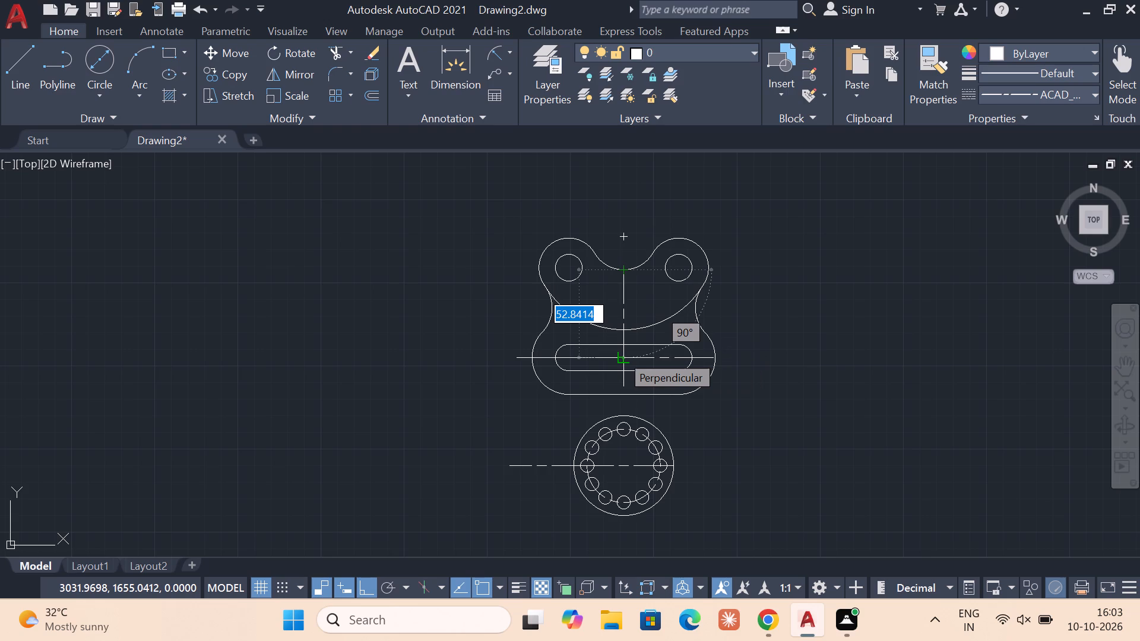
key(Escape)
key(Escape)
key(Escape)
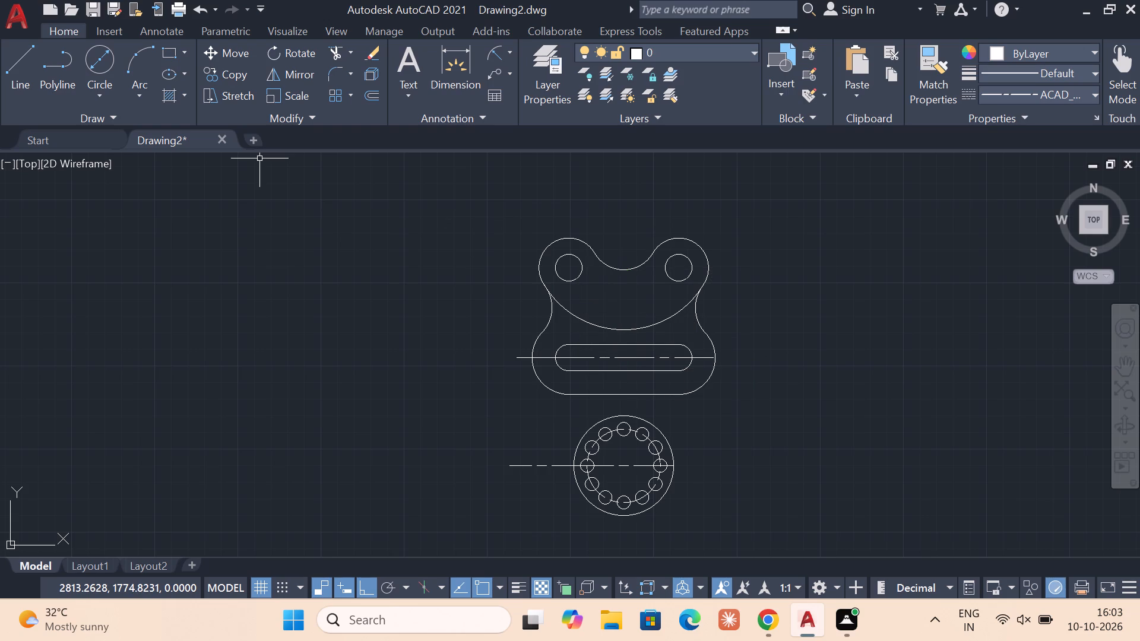
Draw a horizontal reference line joining the centres of the two lobe holes.
click(11, 71)
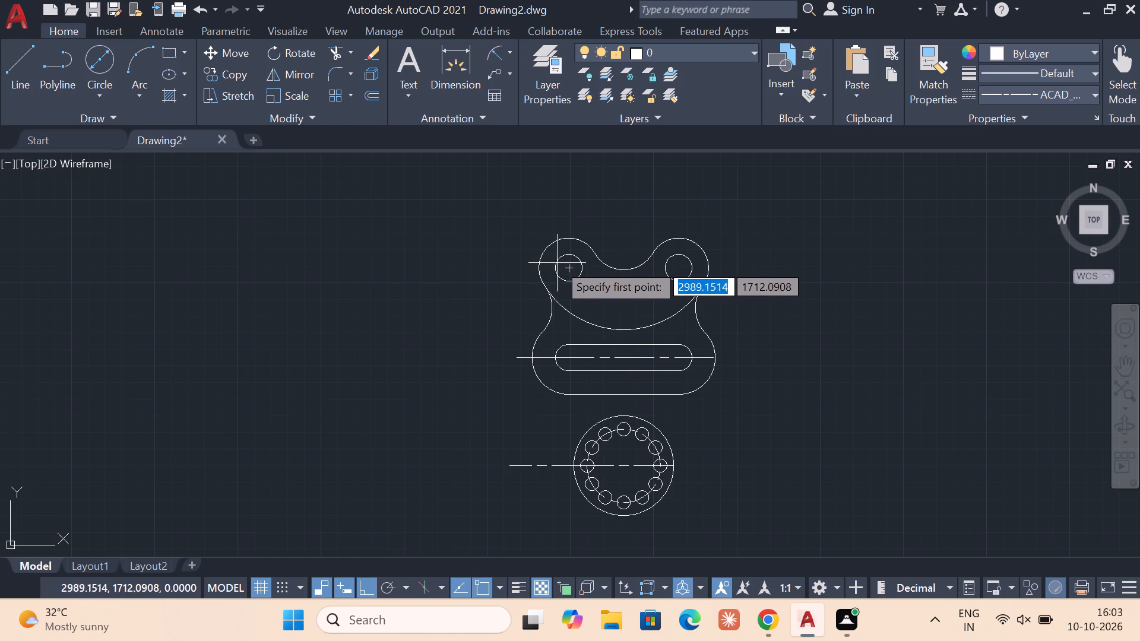
click(567, 268)
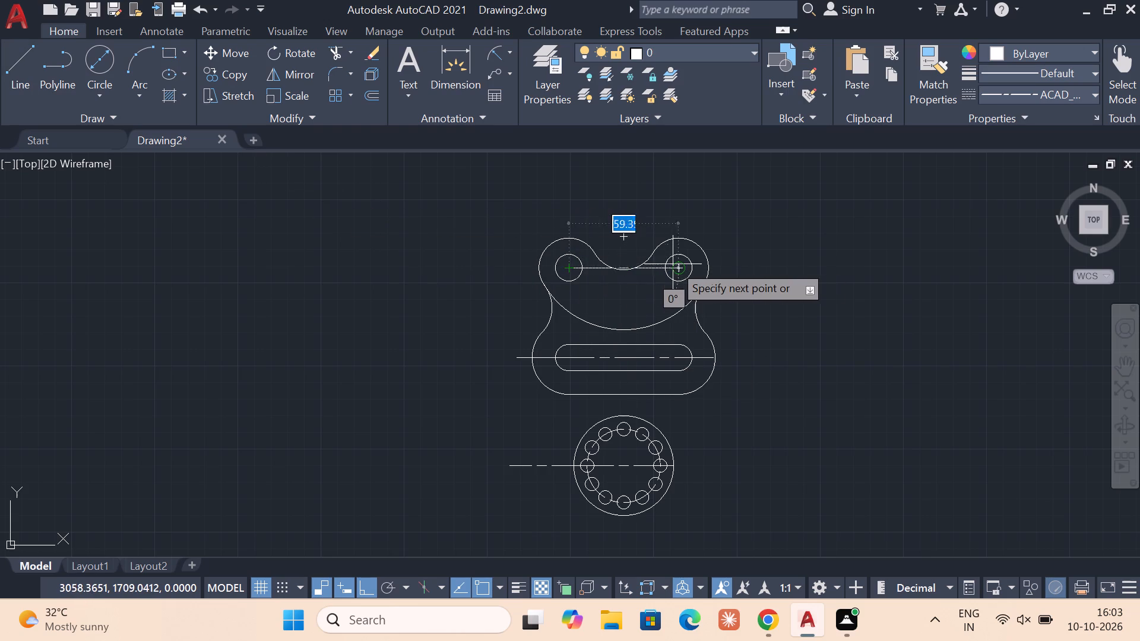
click(674, 264)
key(Escape)
key(Escape)
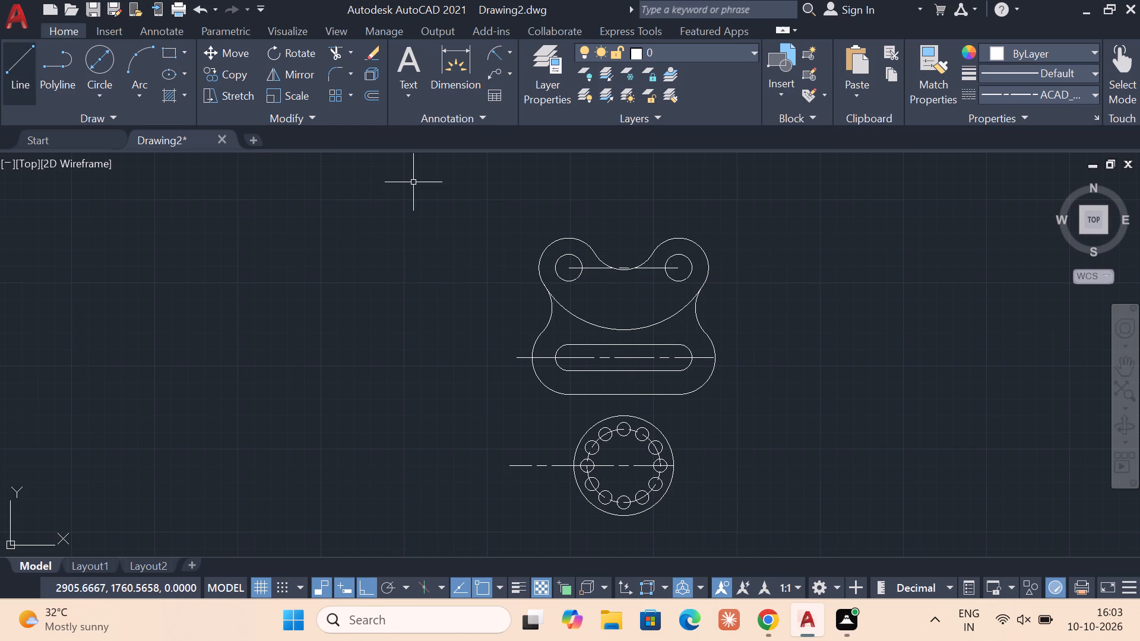
Draw a vertical centreline 54 long downward from the midpoint of the line joining the lobe hole centres.
click(5, 50)
scroll(750, 330, up, 1)
scroll(572, 248, up, 1)
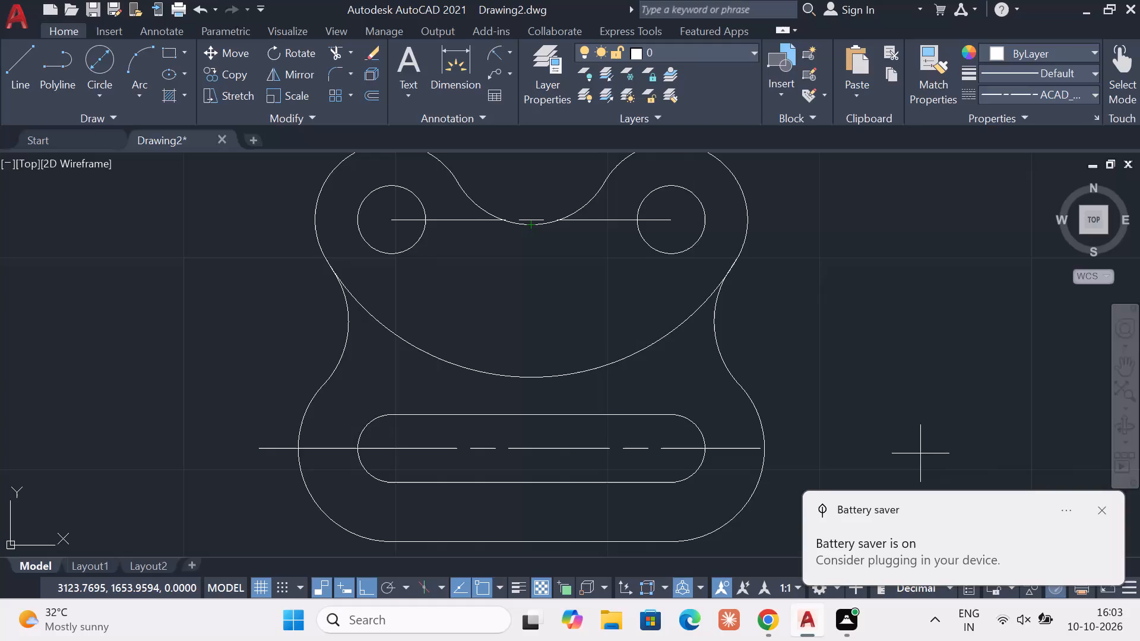
click(1101, 509)
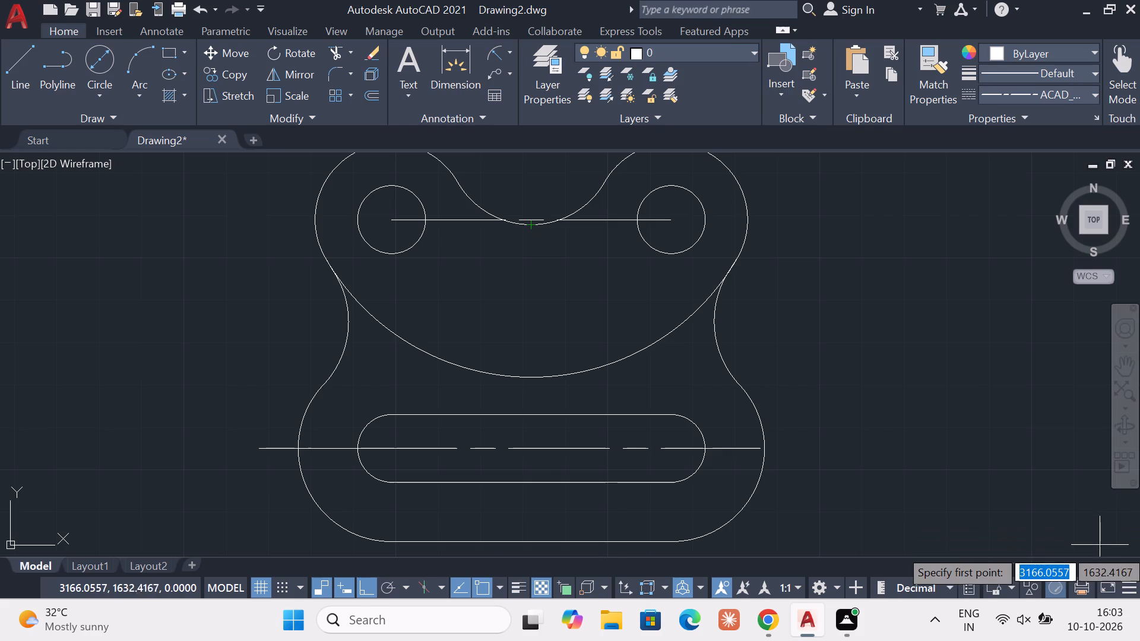
scroll(536, 243, up, 2)
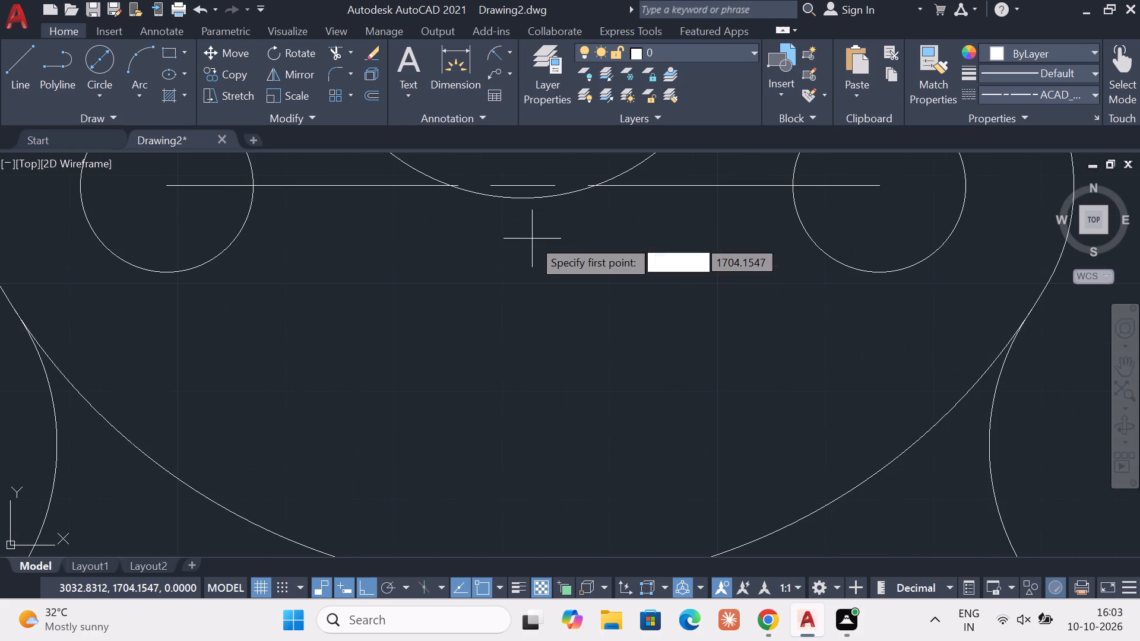
middle_drag(519, 238, 525, 315)
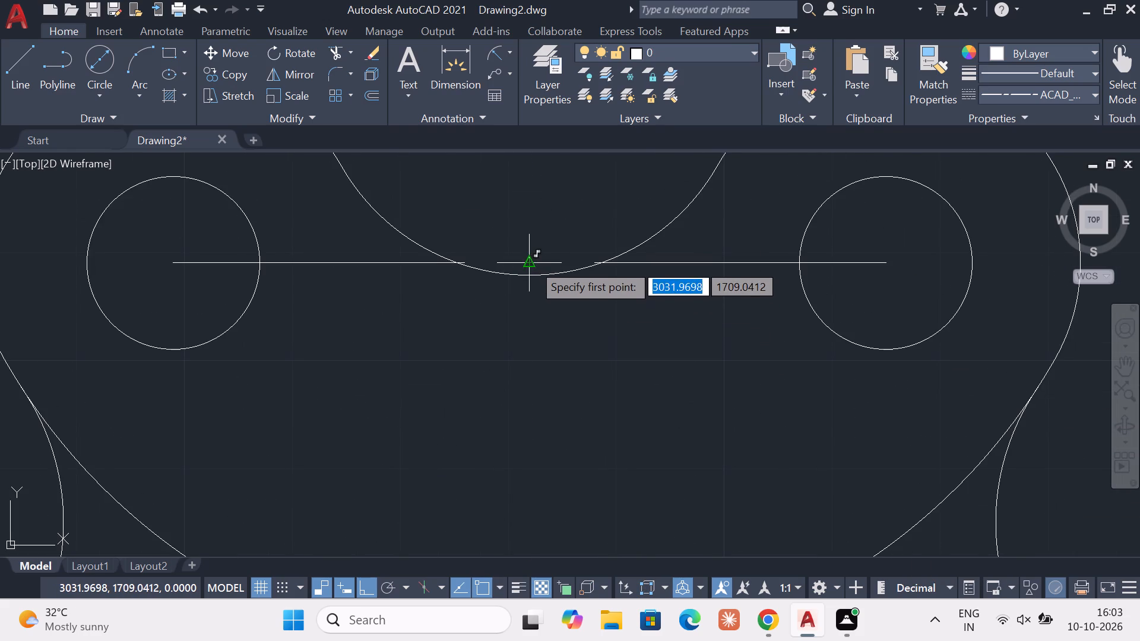
click(532, 263)
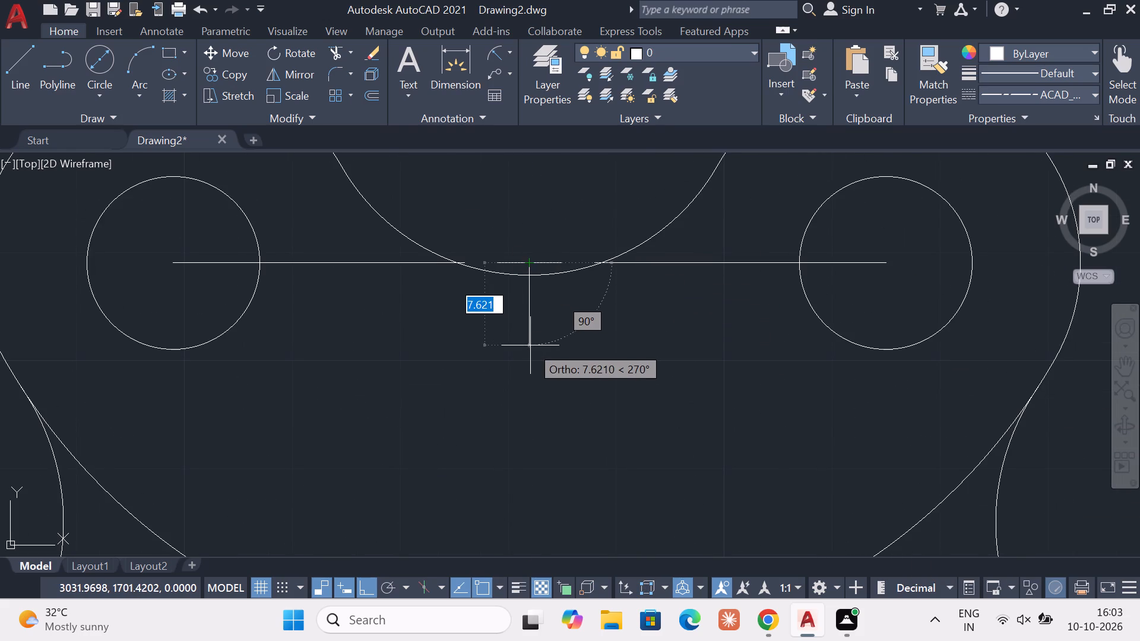
text(54)
key(Return)
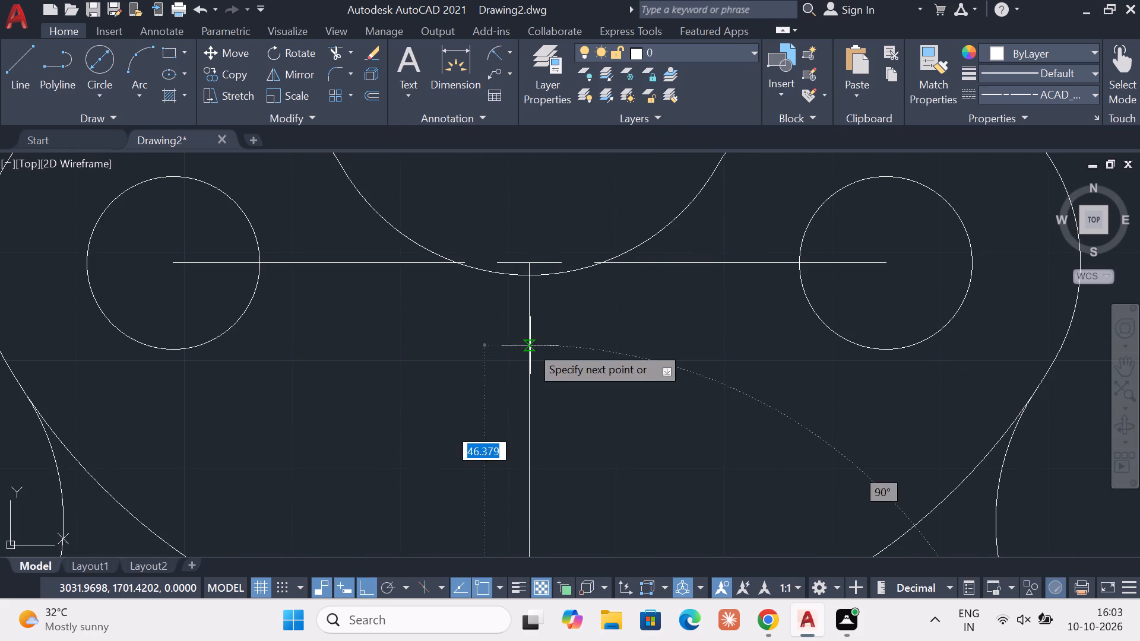
key(Escape)
Continue the vertical centreline 65 downward from its lower end on the slot's horizontal centreline into the flange.
scroll(530, 345, down, 3)
middle_drag(562, 426, 555, 303)
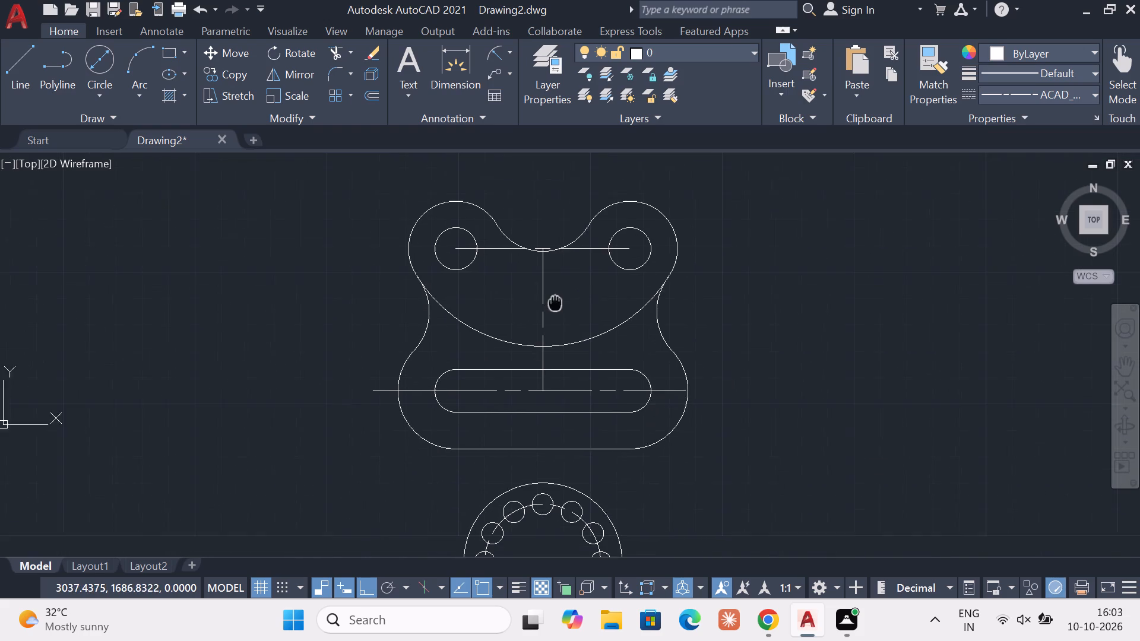
click(21, 94)
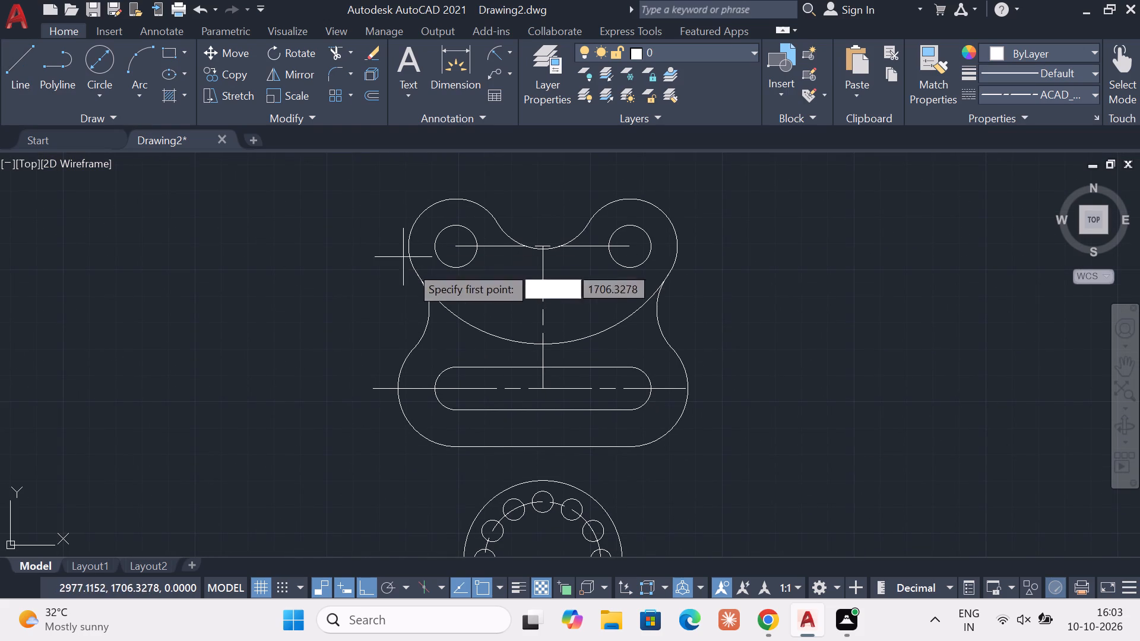
click(544, 388)
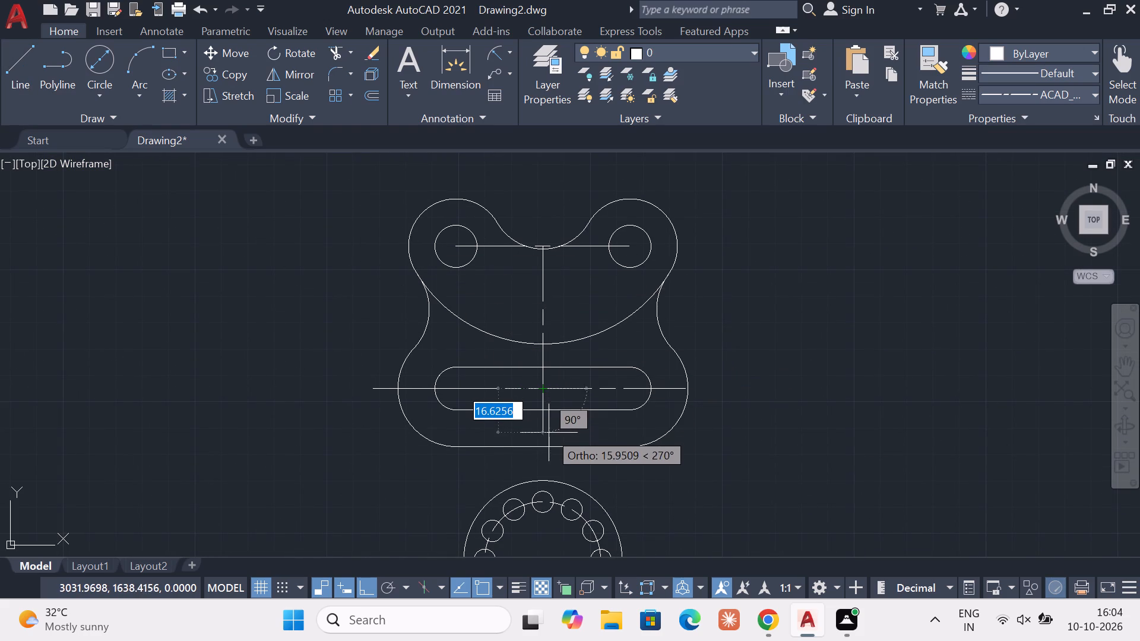
text(65)
key(Return)
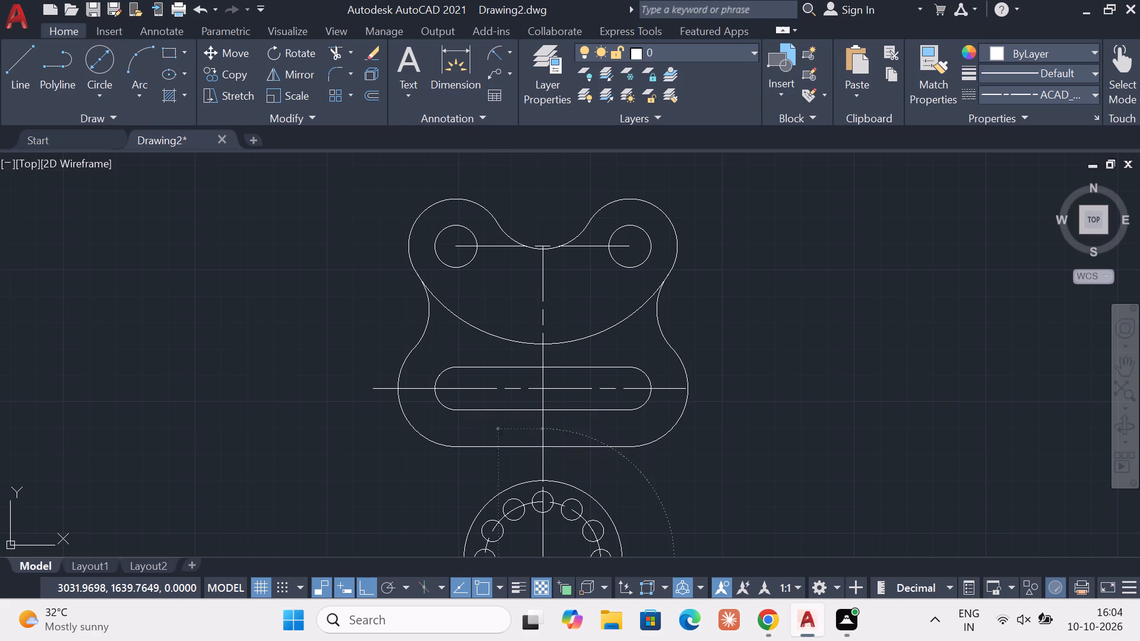
key(Escape)
Draw a short vertical centreline at the slot's left end, from the arc's upper endpoint to just below the slot.
scroll(520, 429, down, 3)
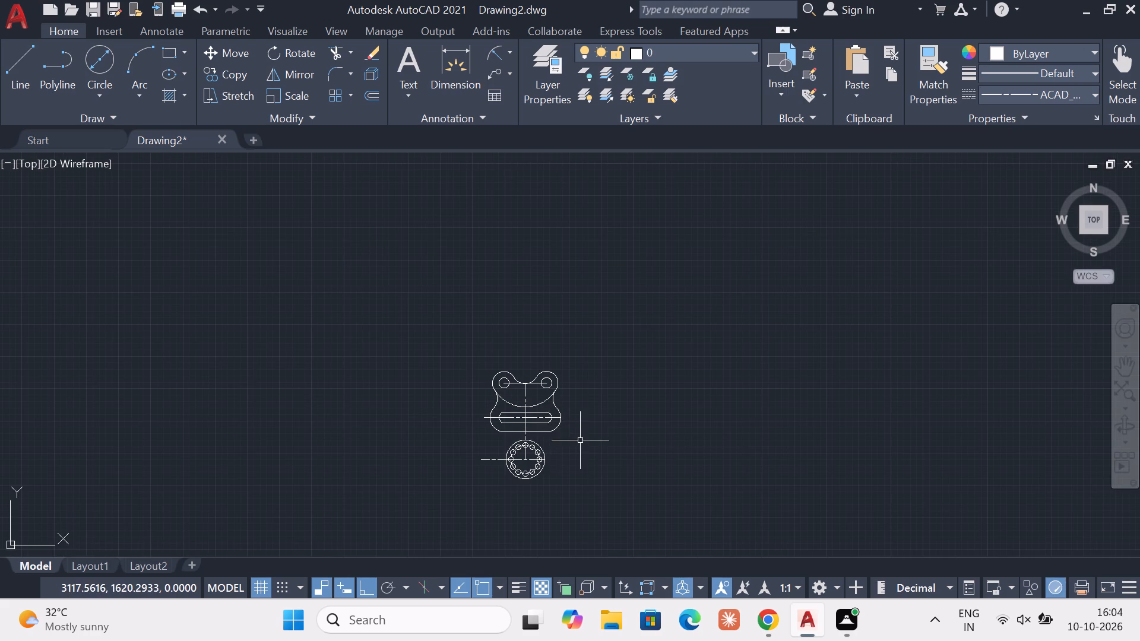
scroll(479, 420, up, 3)
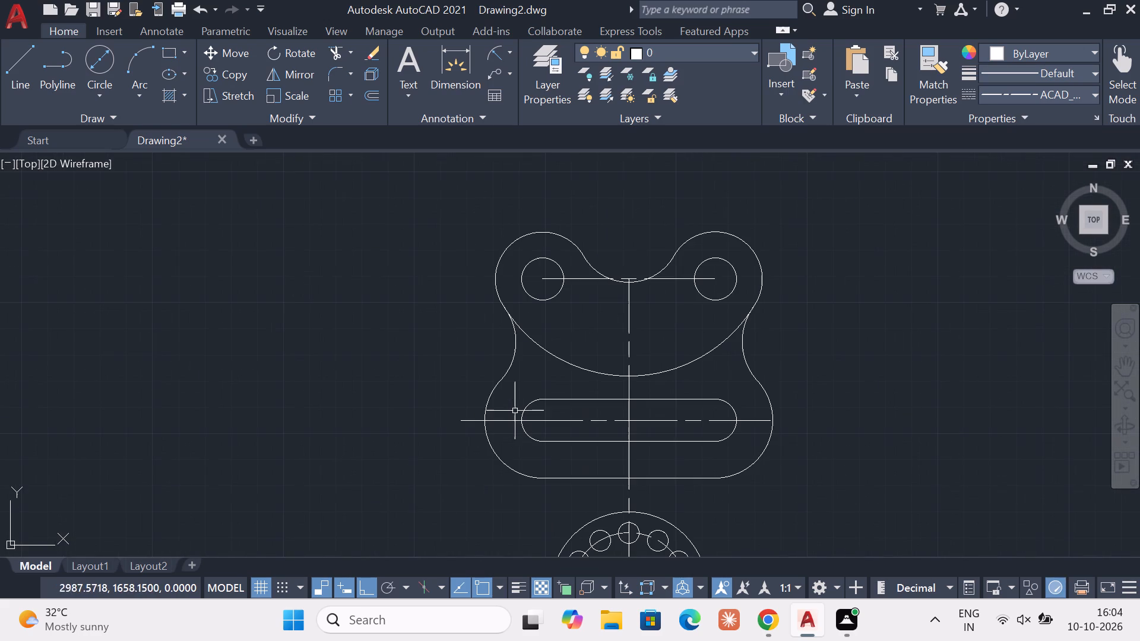
click(17, 66)
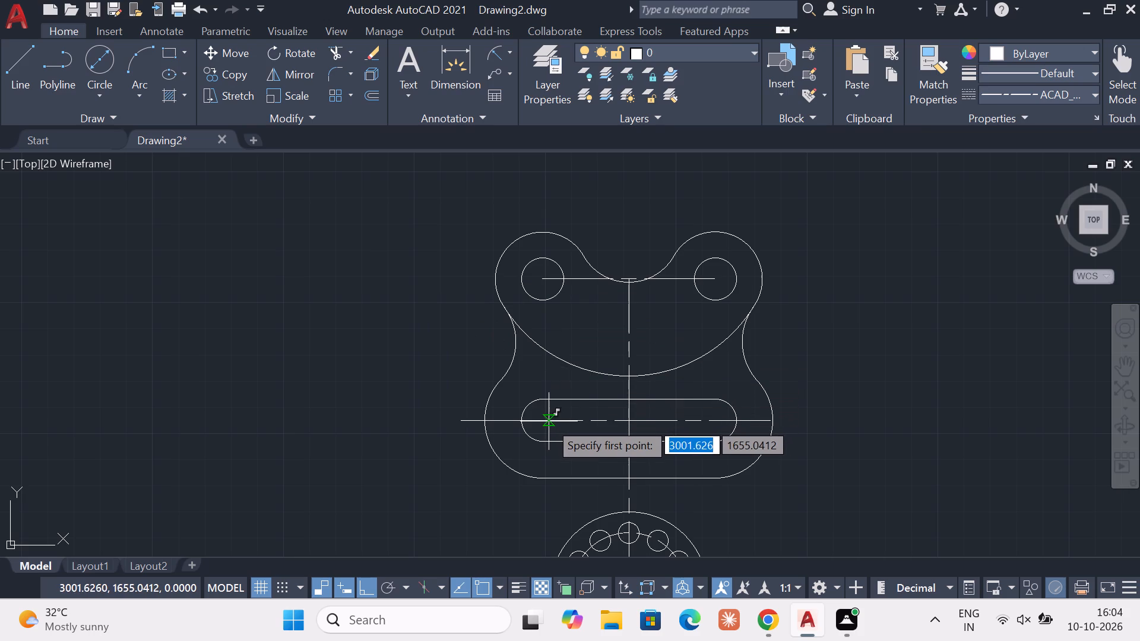
click(544, 399)
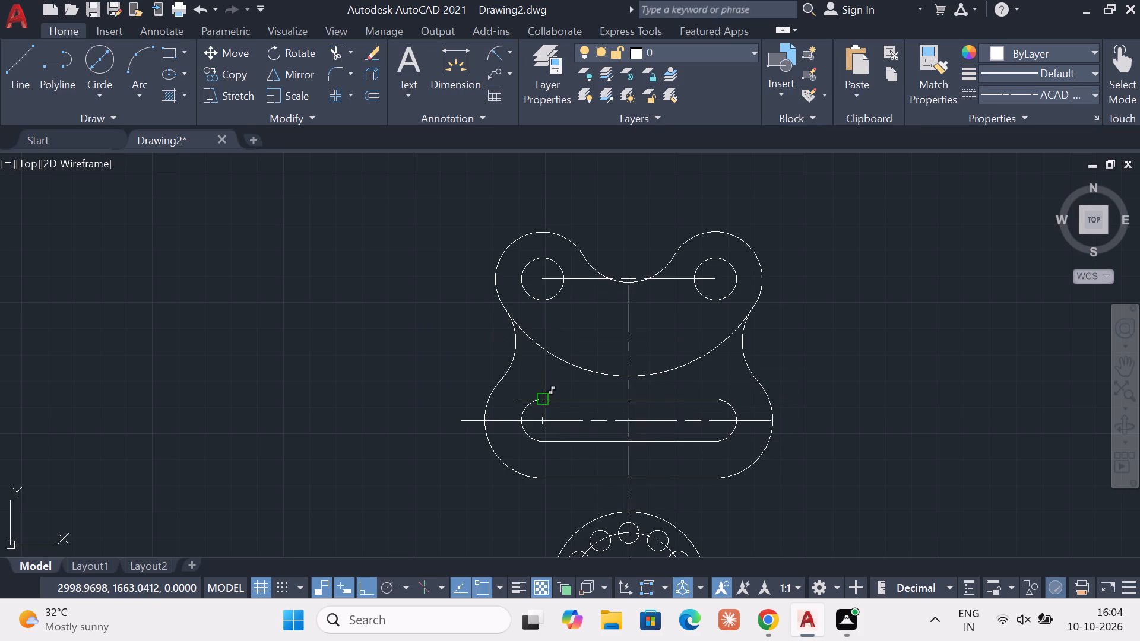
click(544, 455)
key(Escape)
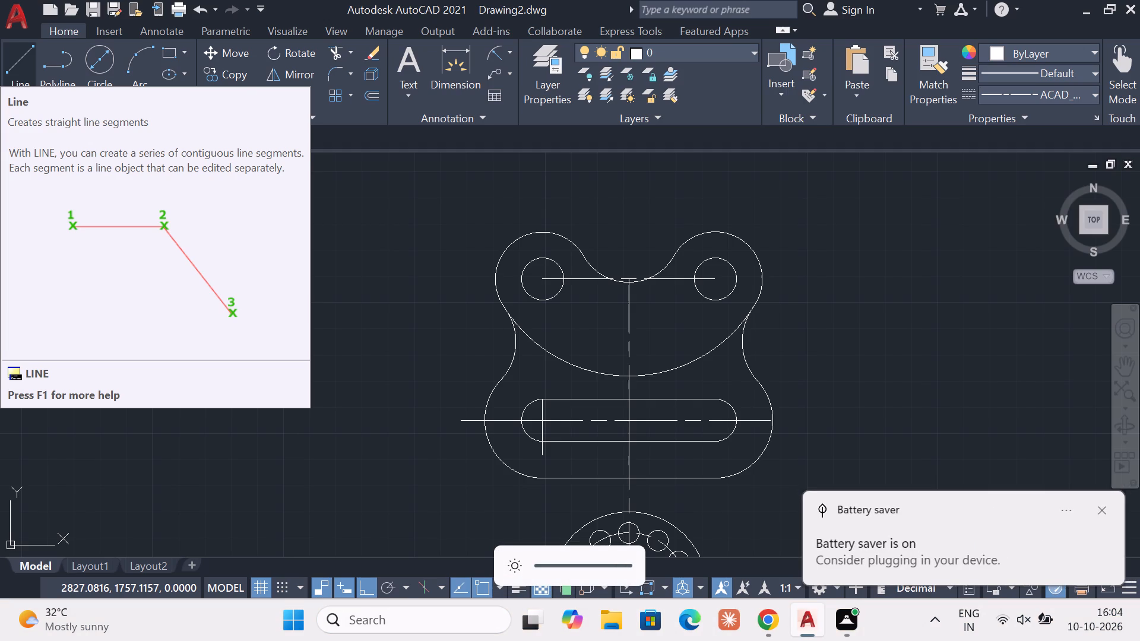
Erase the horizontal reference line joining the two lobe hole centres.
click(1105, 510)
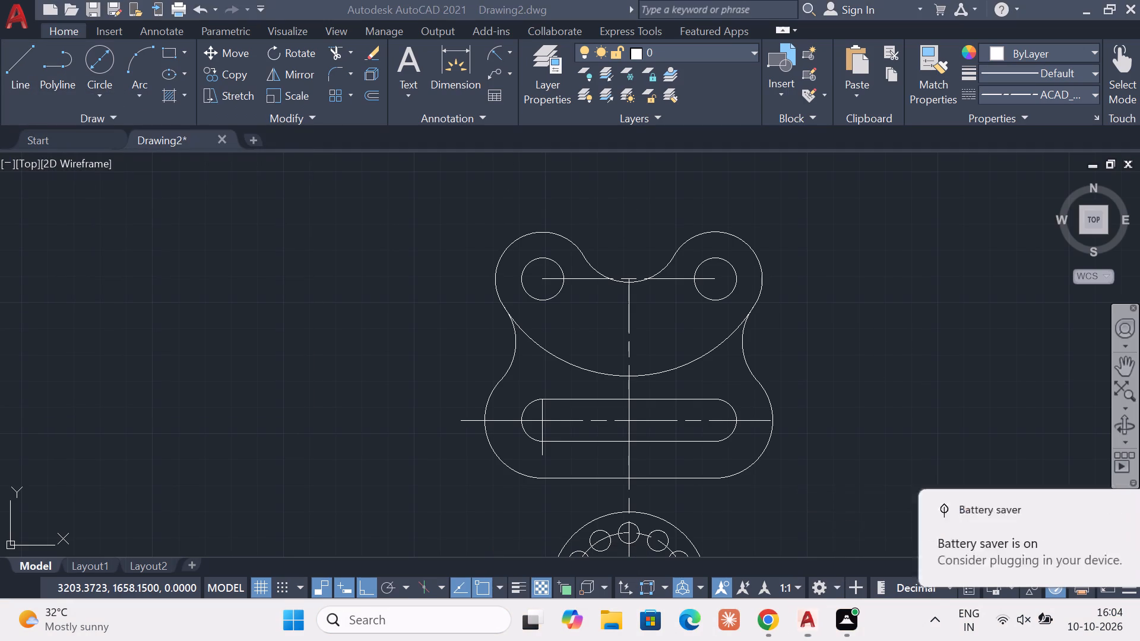
scroll(692, 301, up, 2)
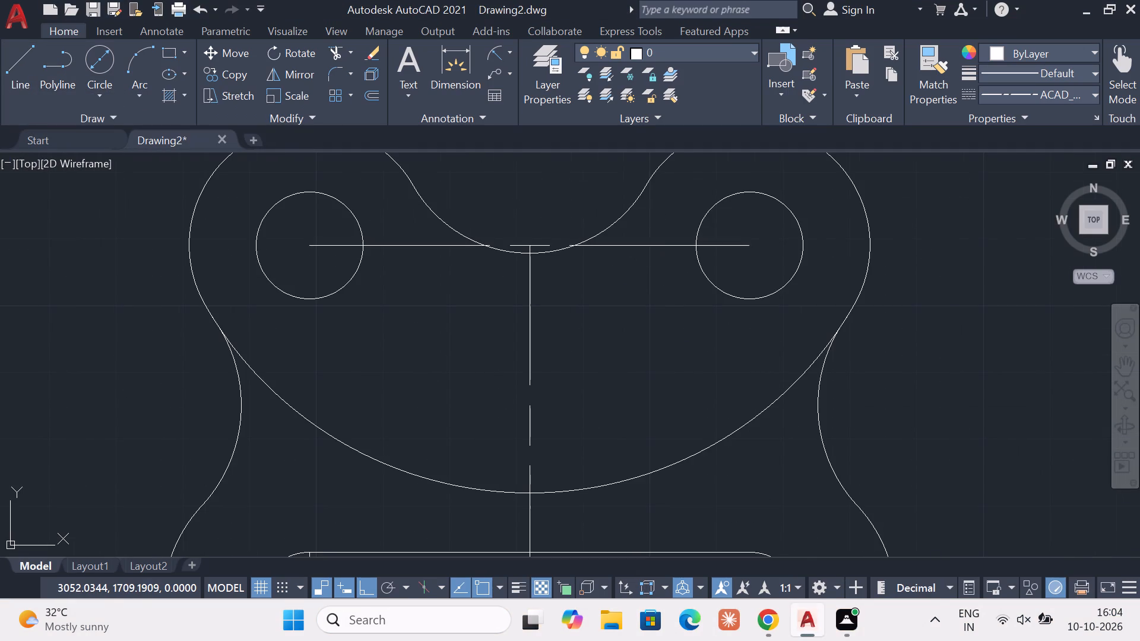
click(663, 245)
right_click(663, 245)
click(729, 259)
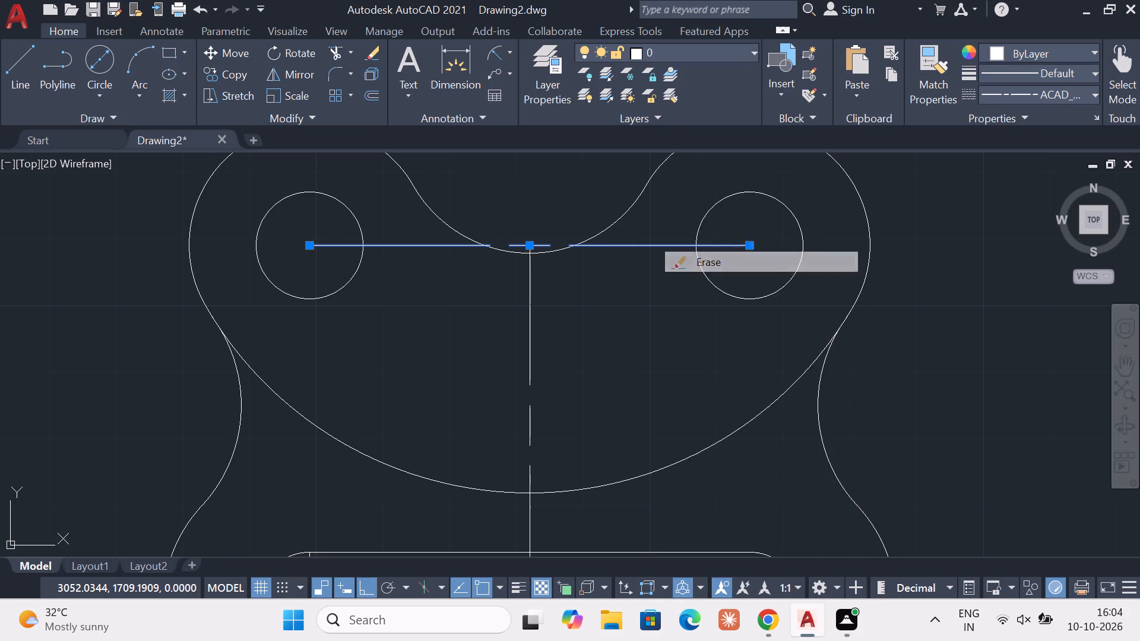
scroll(634, 290, down, 3)
middle_drag(614, 316, 613, 270)
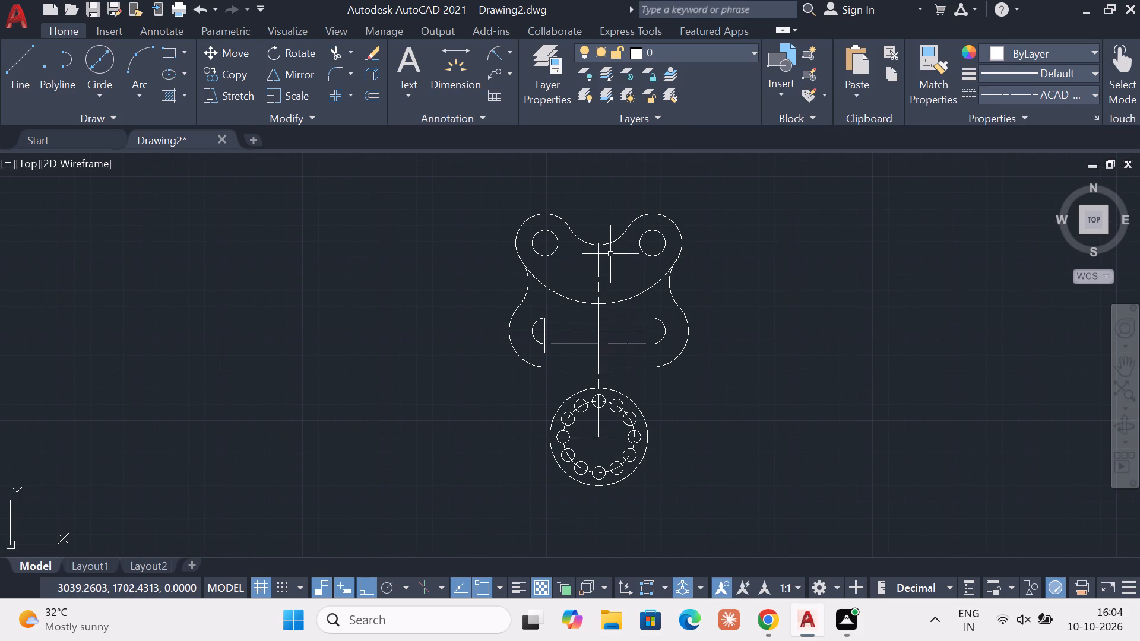
Continue the vertical centreline about 18.6 upward from its upper end to the centre of the concave arc between the lobes.
click(21, 59)
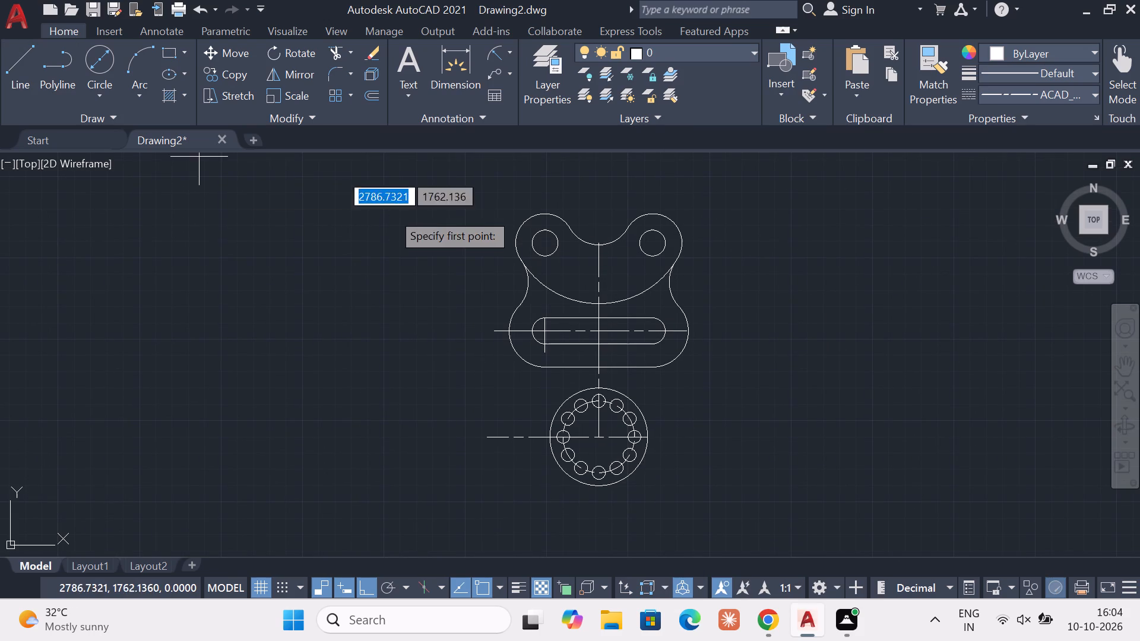
scroll(572, 234, up, 2)
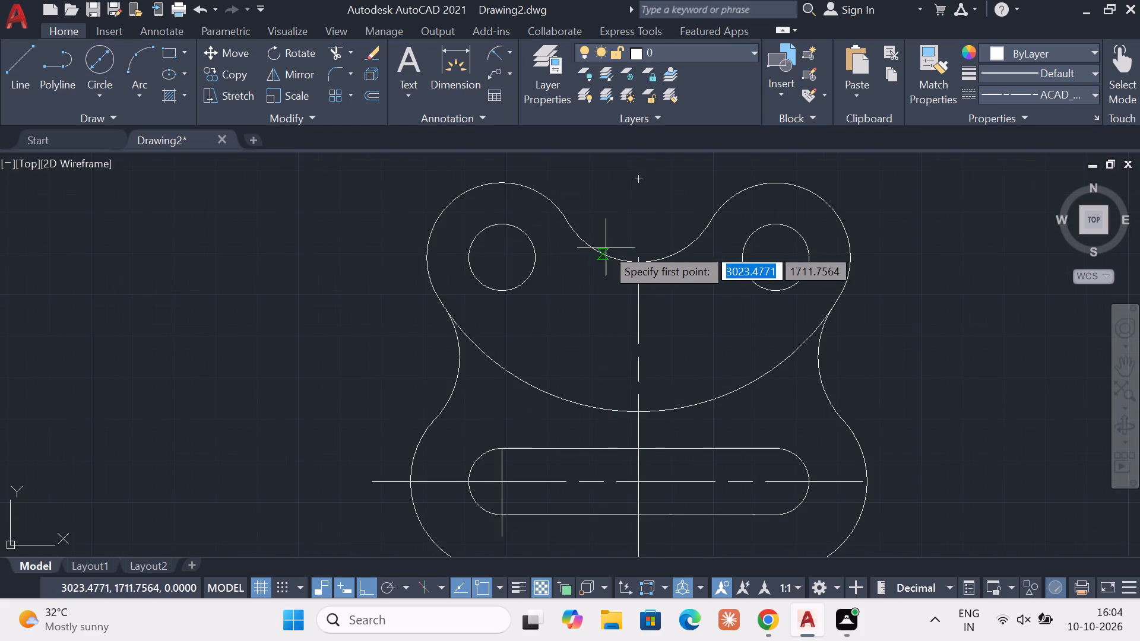
click(634, 258)
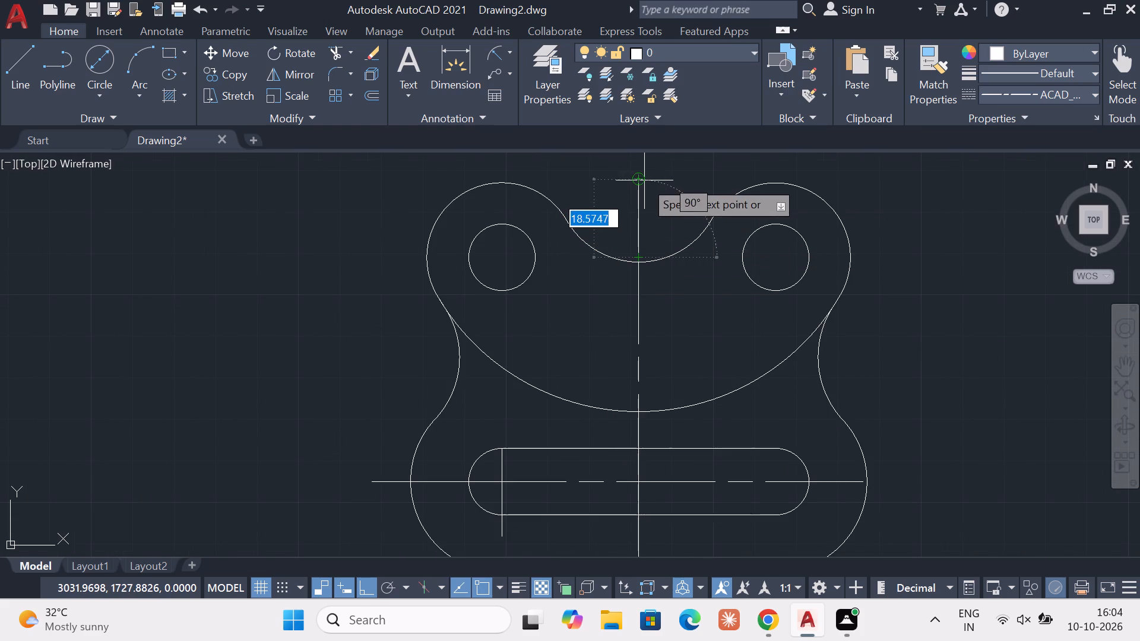
click(644, 180)
right_click(669, 201)
click(701, 210)
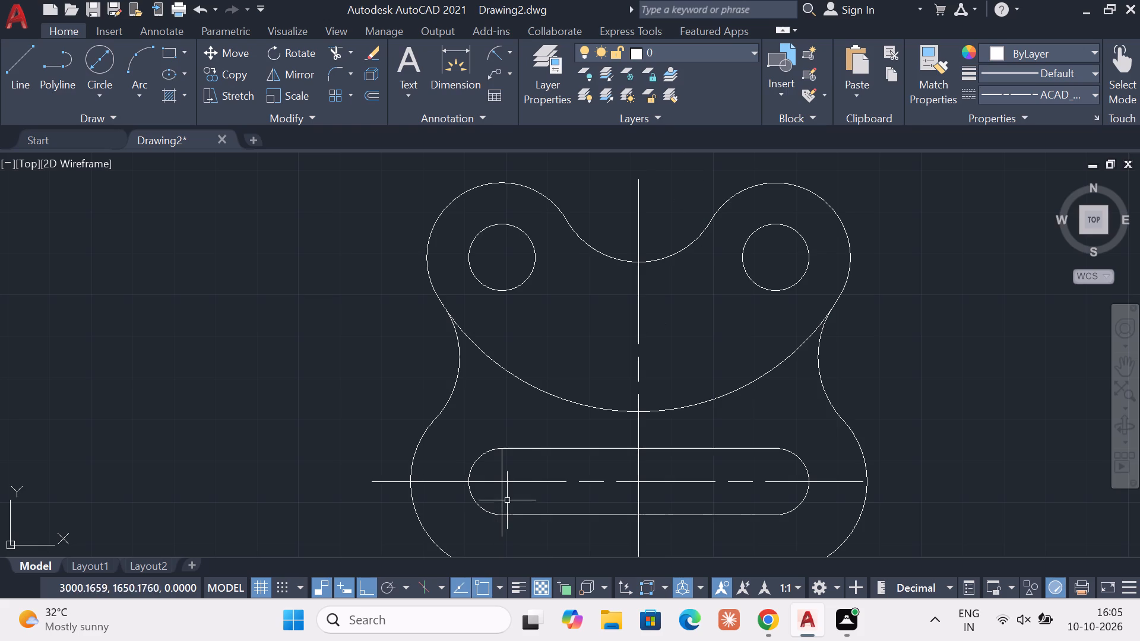
Erase the short vertical centreline at the slot's left end.
click(501, 475)
key(Delete)
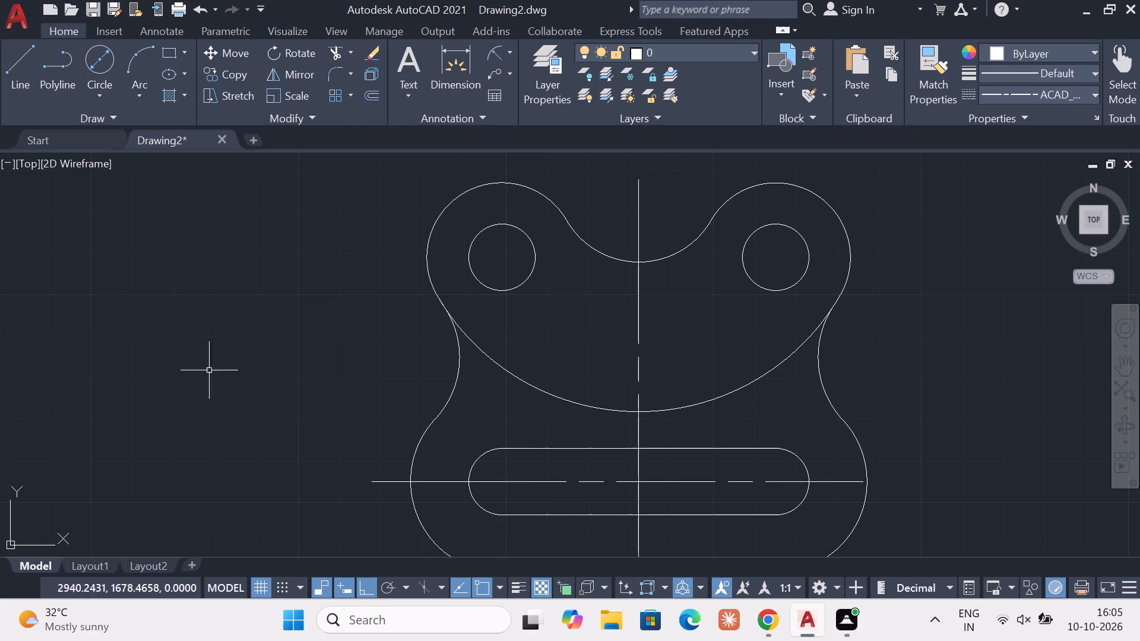
Draw a vertical centreline about 23.4 long upward from the lower endpoint of the slot's left arc to above the slot.
click(28, 68)
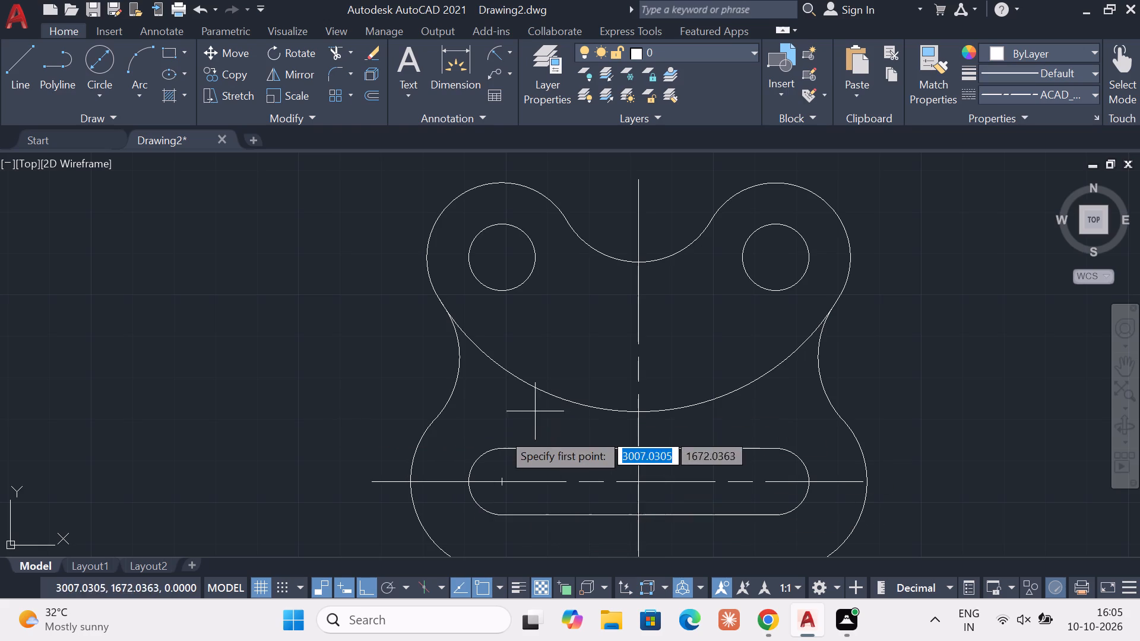
click(501, 513)
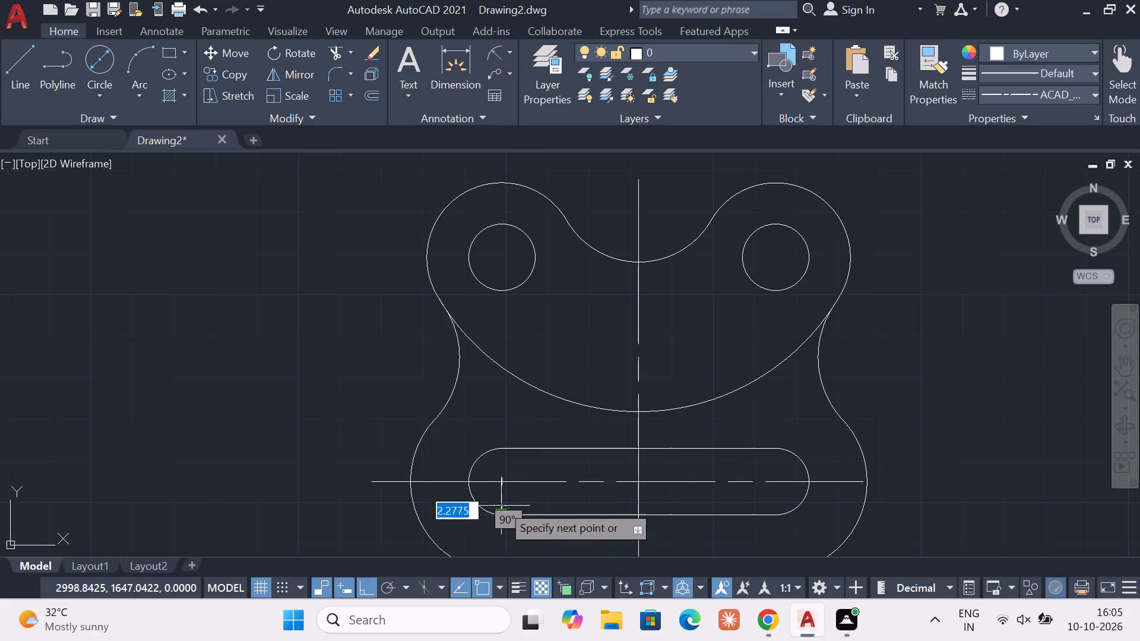
click(498, 417)
key(Escape)
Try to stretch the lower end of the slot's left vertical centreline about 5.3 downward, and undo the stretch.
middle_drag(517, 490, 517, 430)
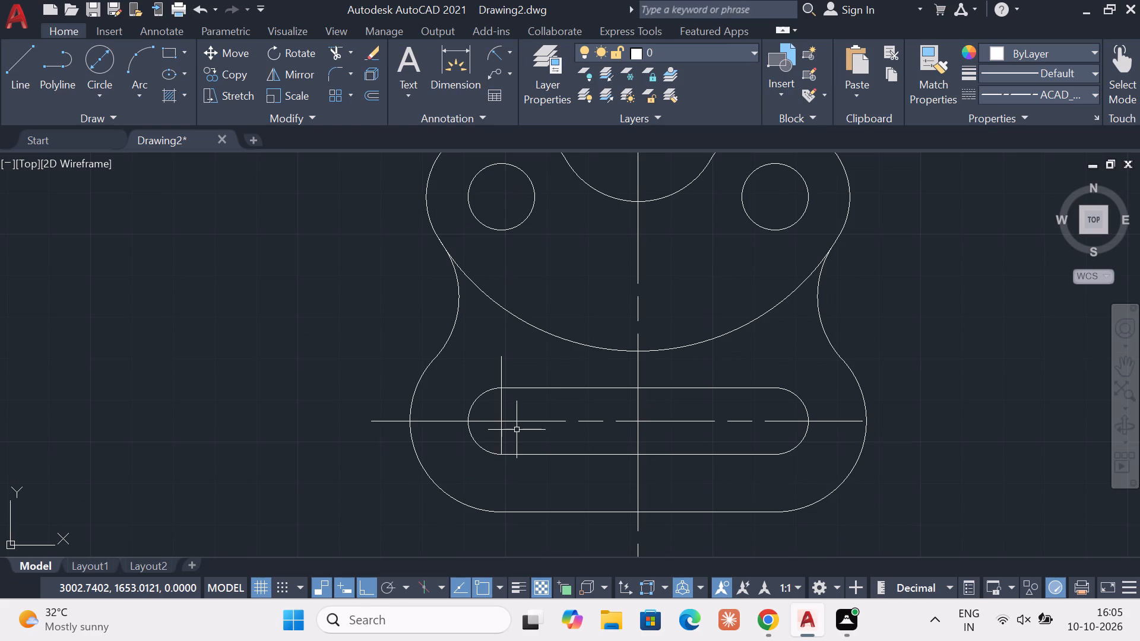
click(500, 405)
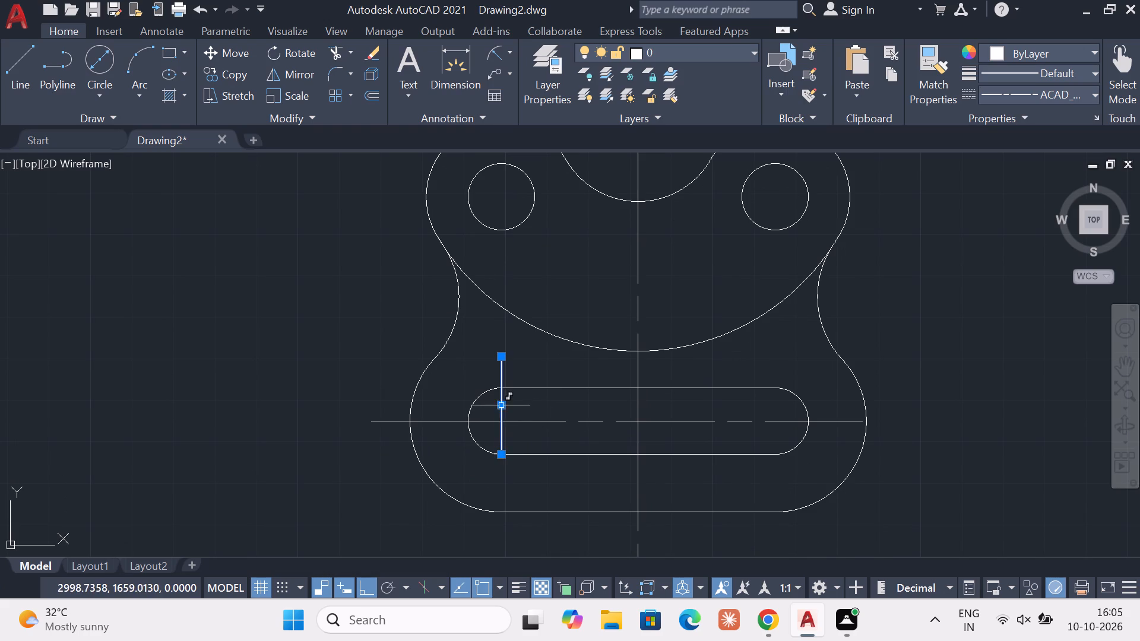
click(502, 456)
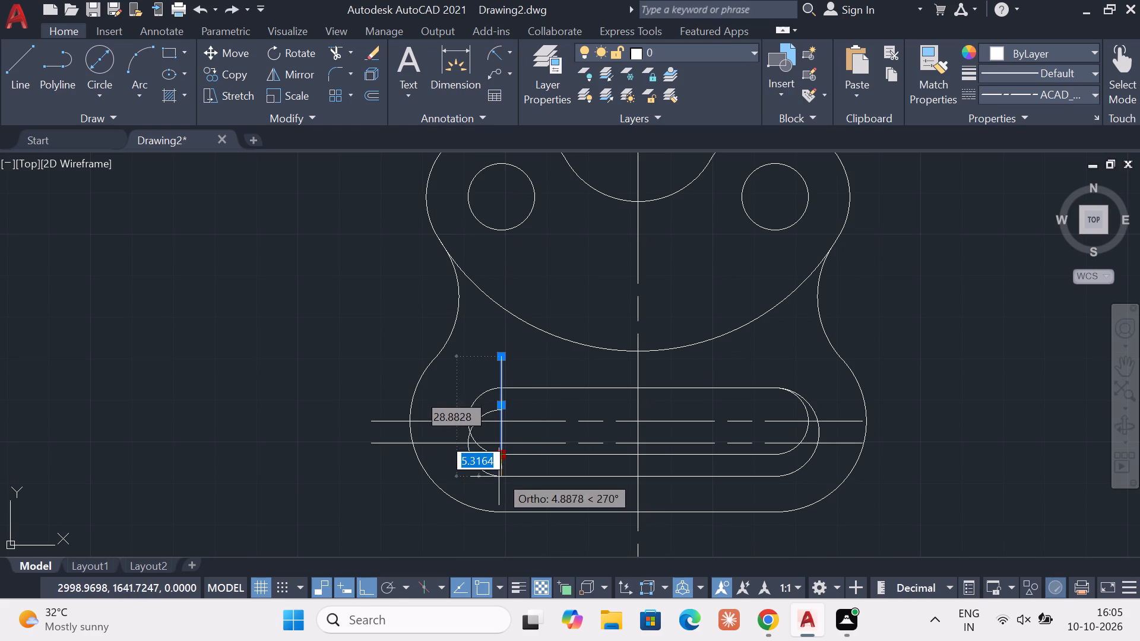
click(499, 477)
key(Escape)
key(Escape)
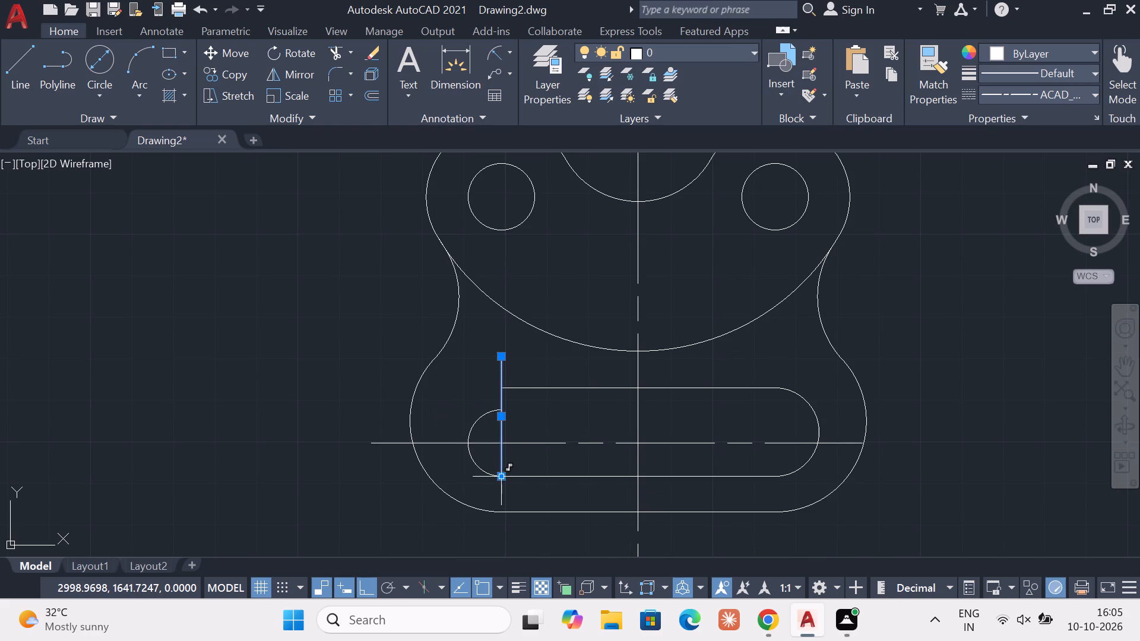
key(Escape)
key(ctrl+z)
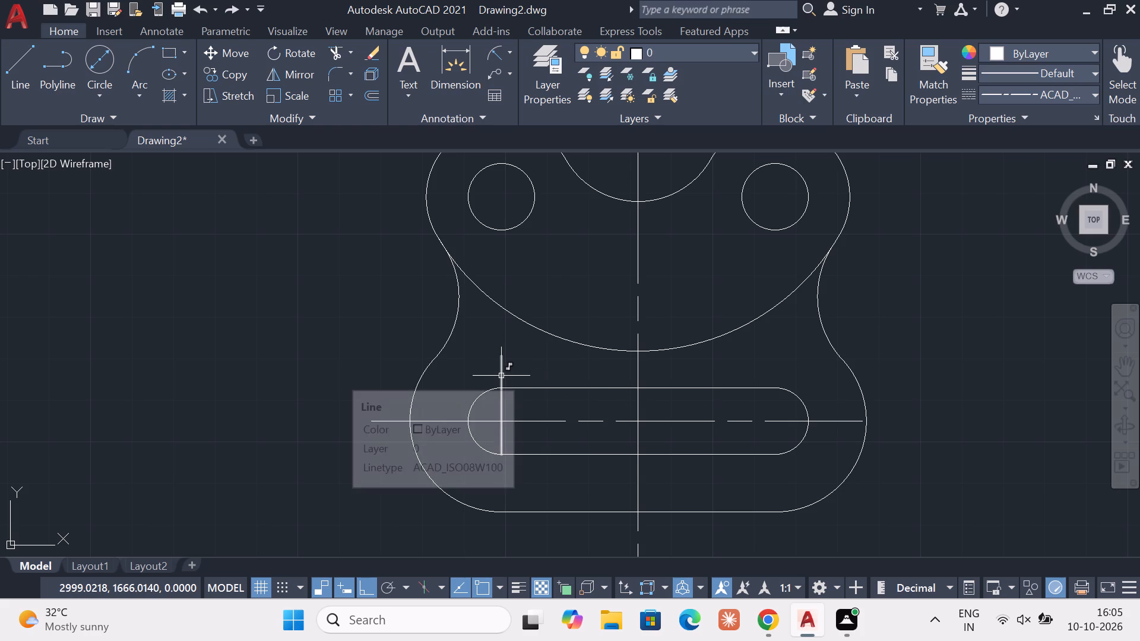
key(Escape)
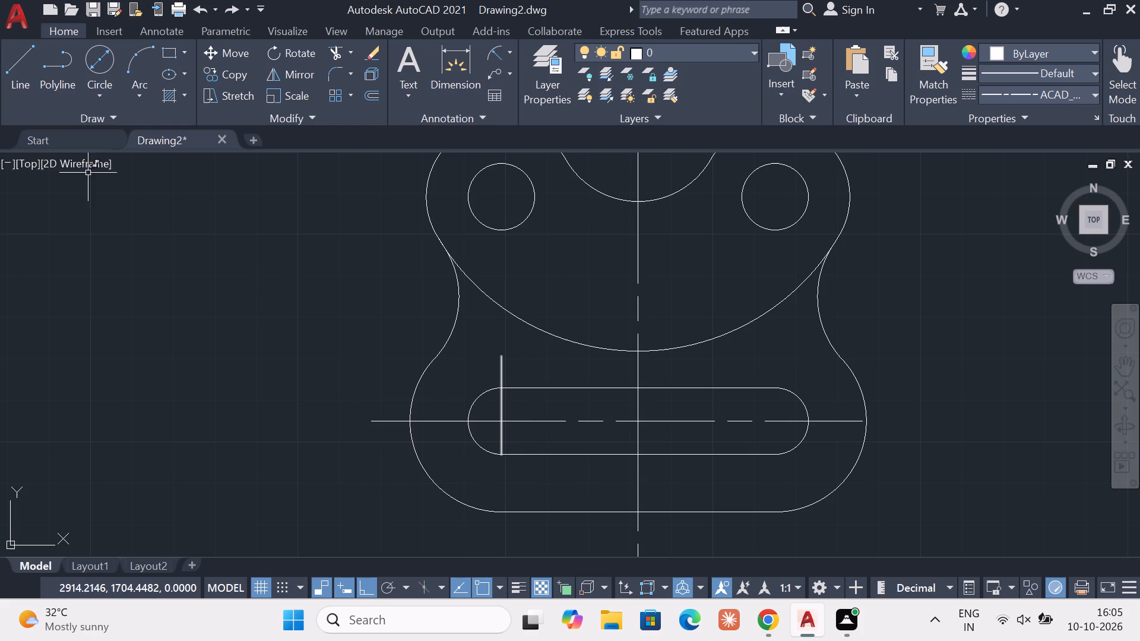
Draw a short vertical segment downward from the lower endpoint of the slot's left arc, continuing the left centreline below the slot.
drag(20, 81, 20, 87)
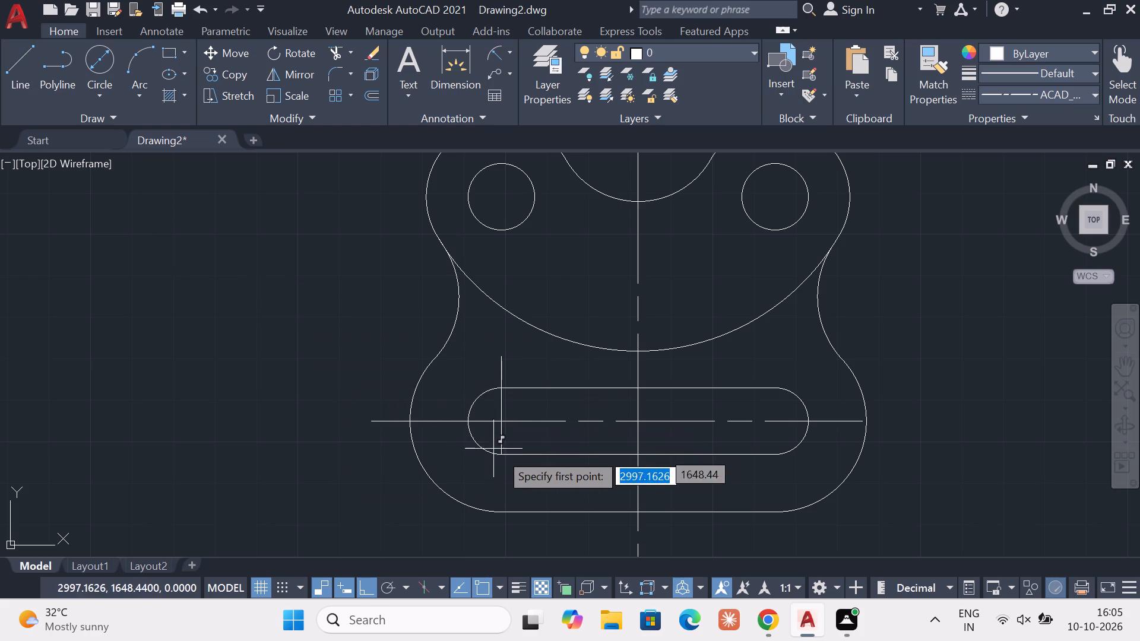
click(502, 454)
click(508, 483)
key(Escape)
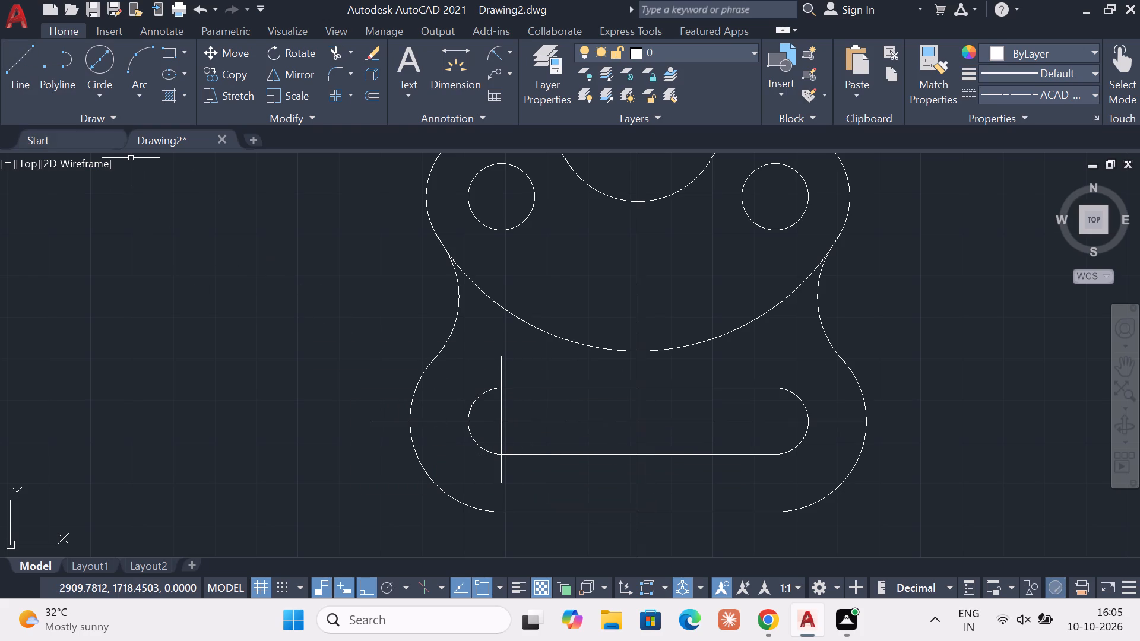
Draw the slot's right vertical centreline as two segments from the right arc's upper endpoint, one down past the slot and one above it.
click(27, 71)
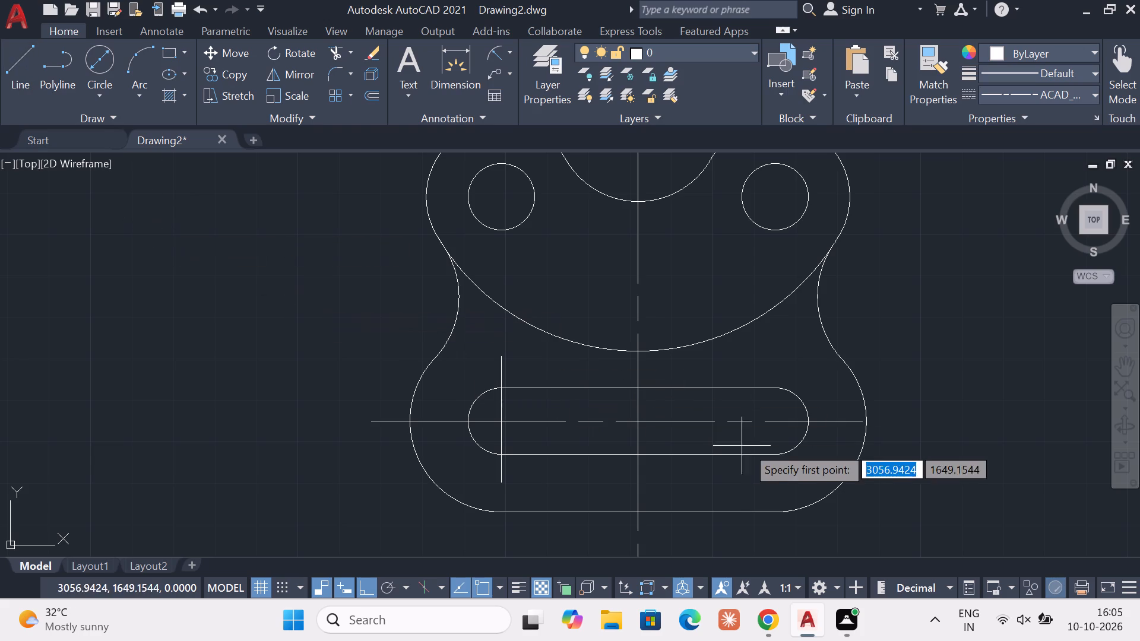
click(777, 393)
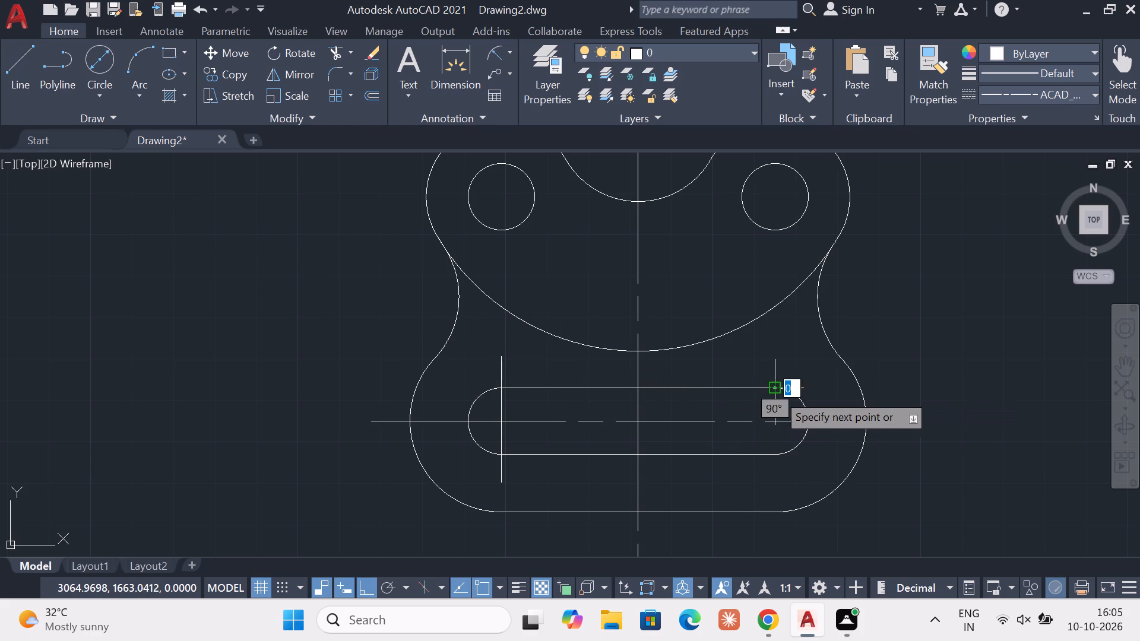
click(772, 481)
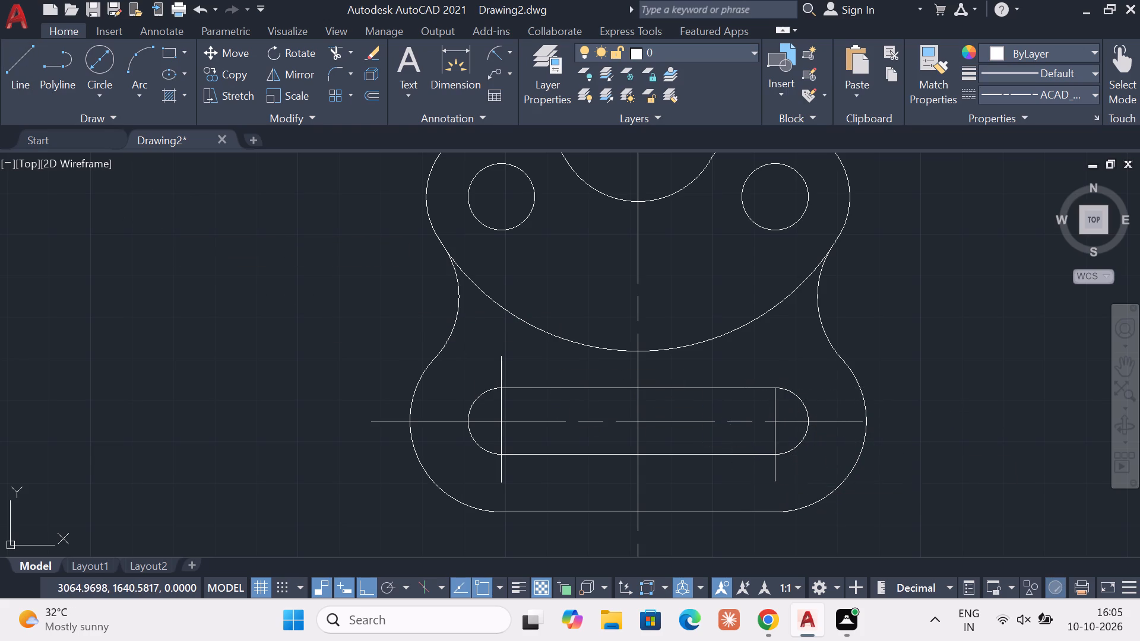
key(Escape)
click(28, 67)
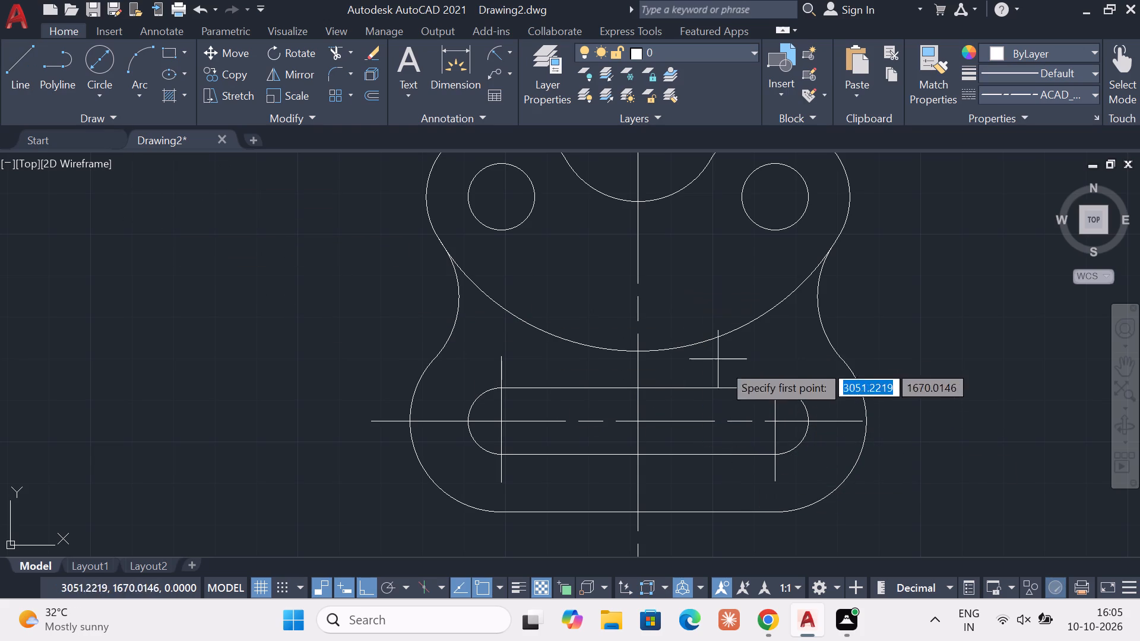
click(776, 386)
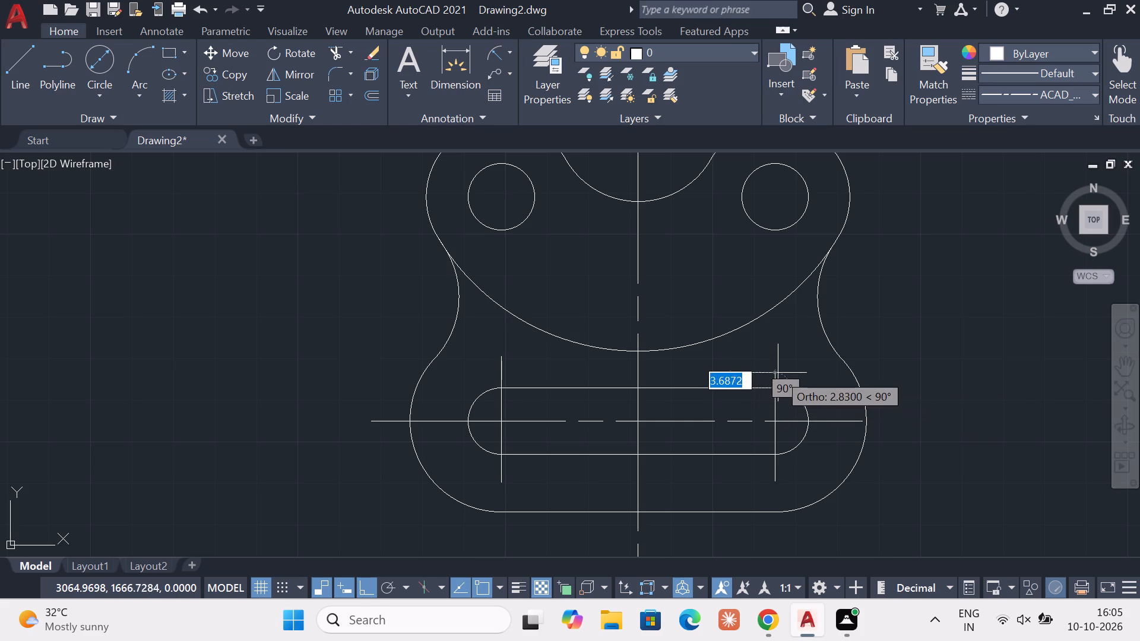
click(778, 367)
key(Escape)
key(Escape)
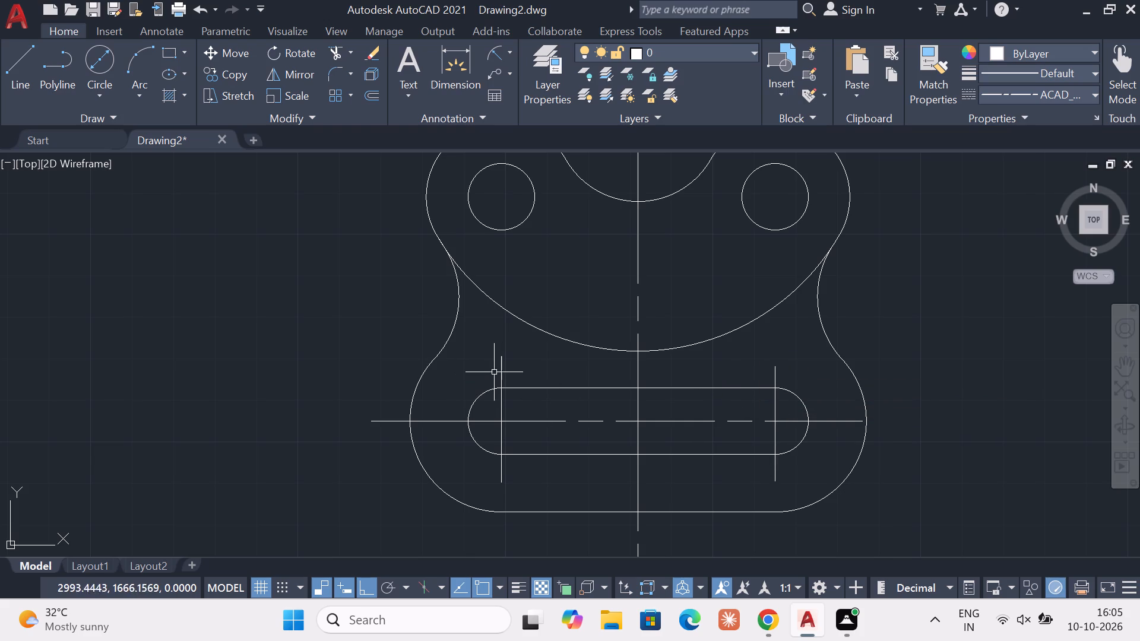
Load the ACAD_ISO02W100 ISO dash linetype and make it the current linetype.
click(501, 368)
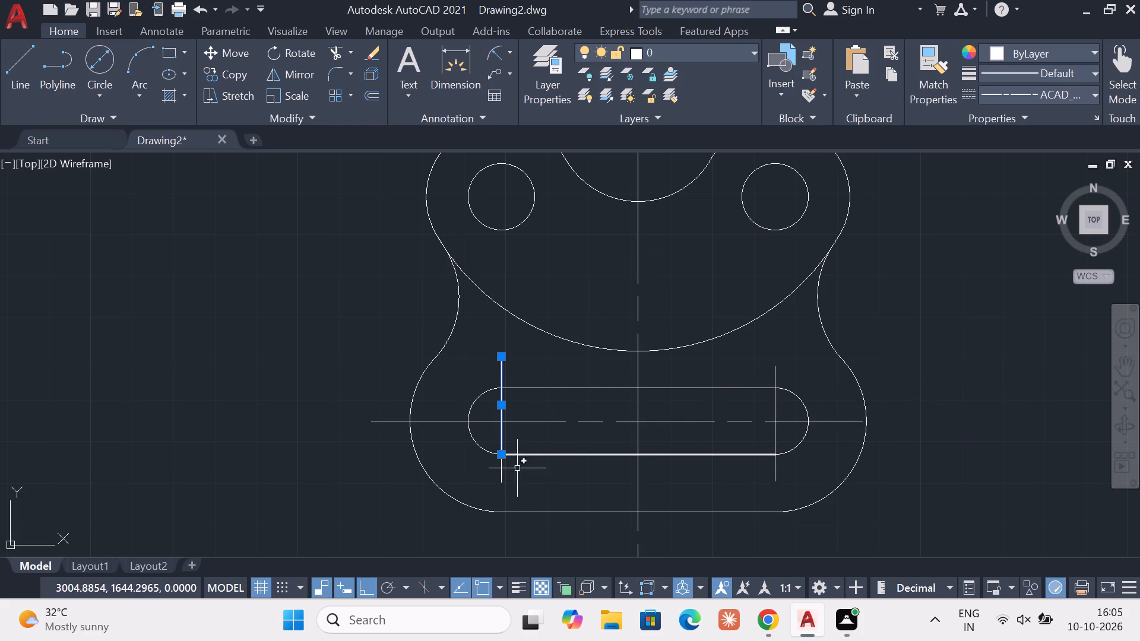
click(501, 471)
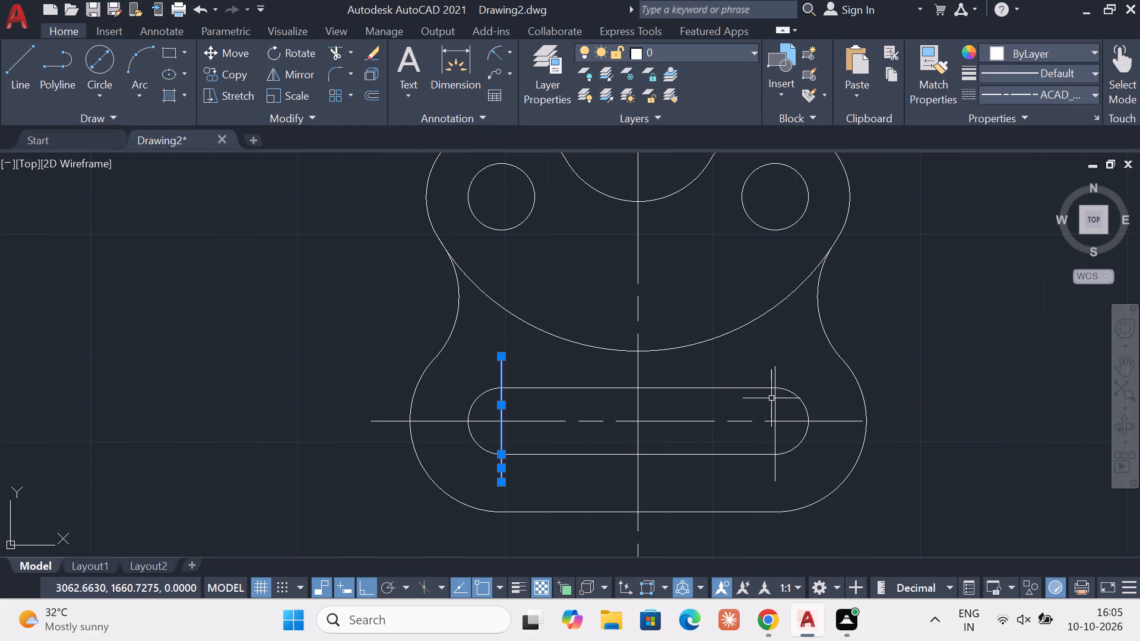
click(774, 398)
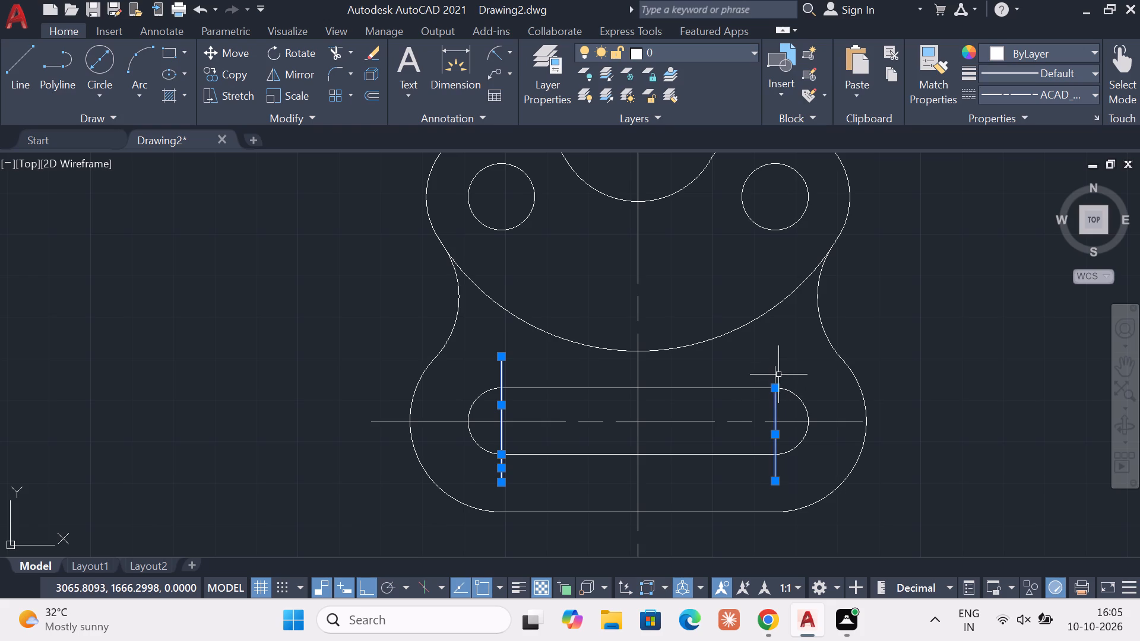
click(777, 375)
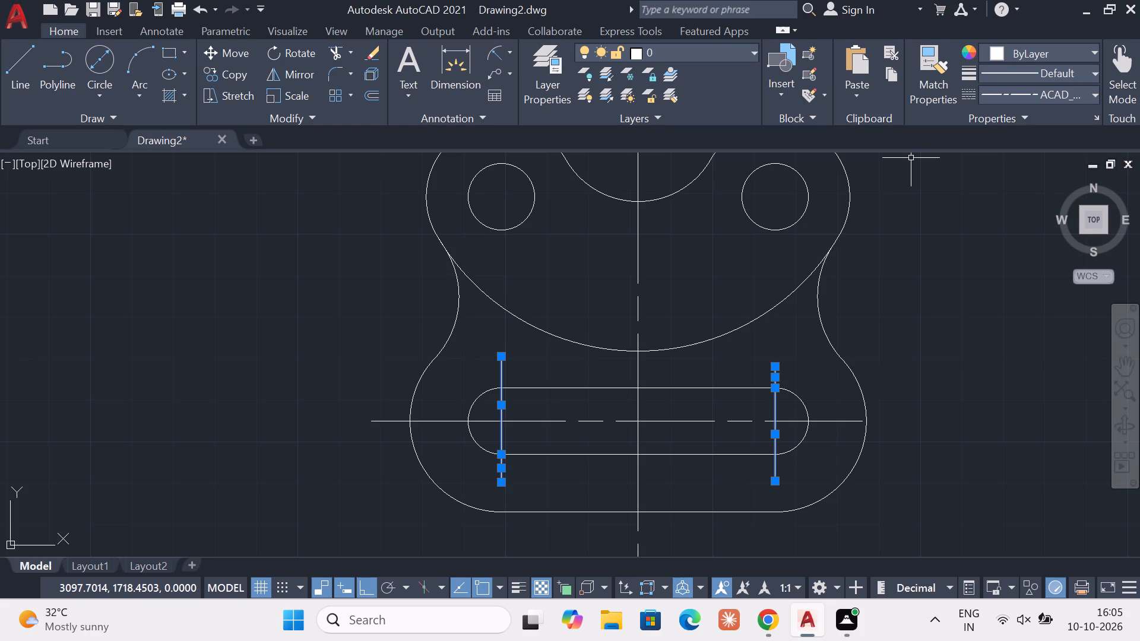
click(1081, 94)
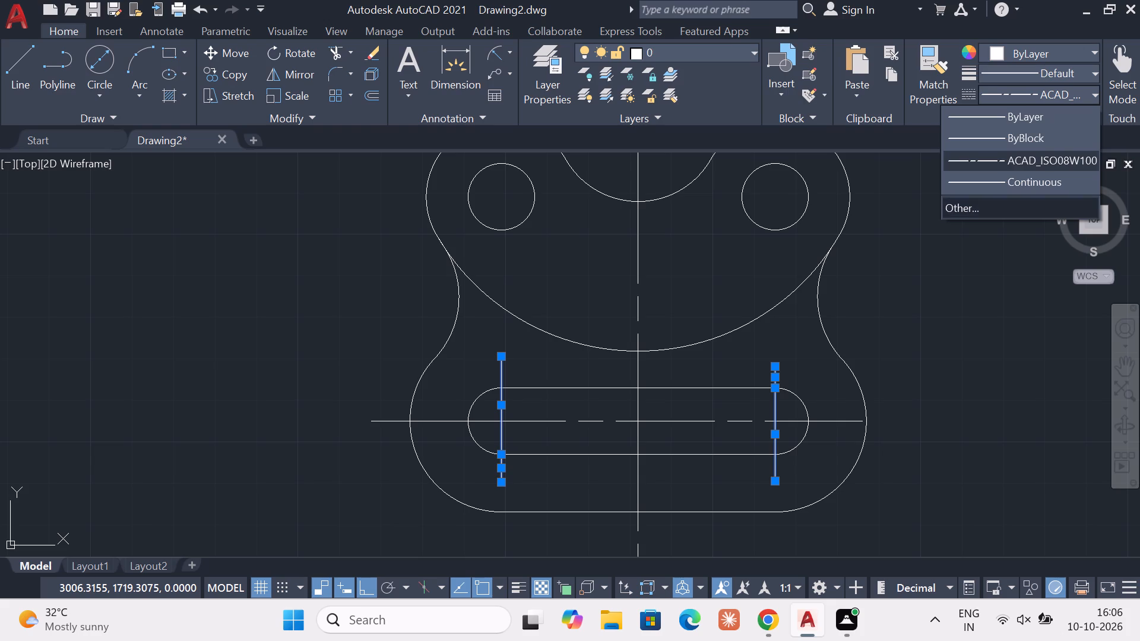
click(1021, 208)
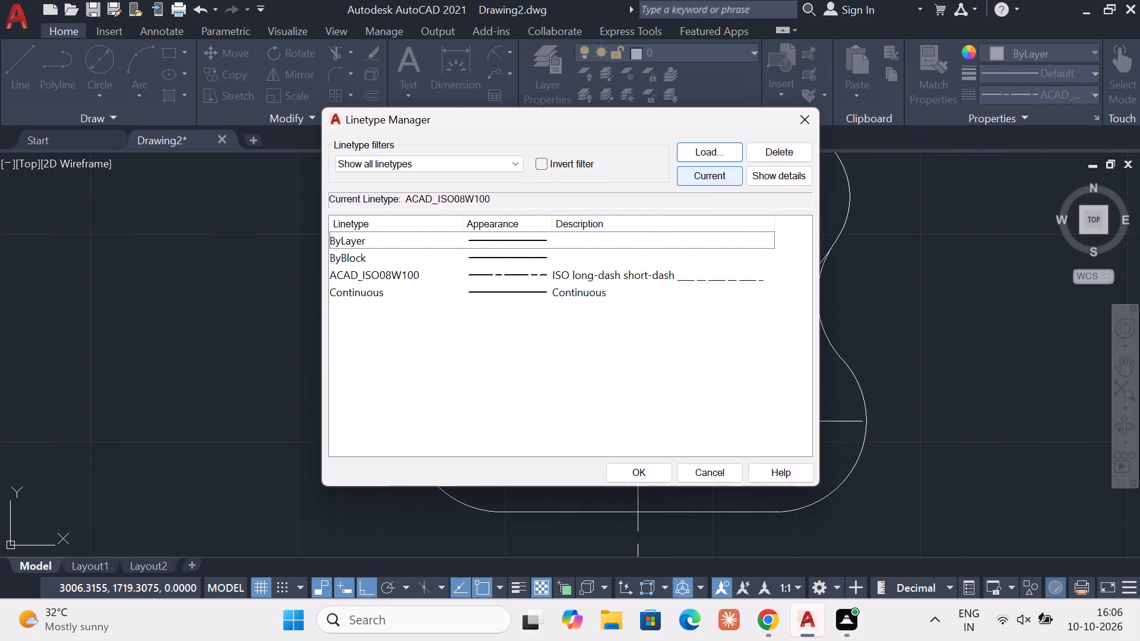
click(704, 157)
click(693, 271)
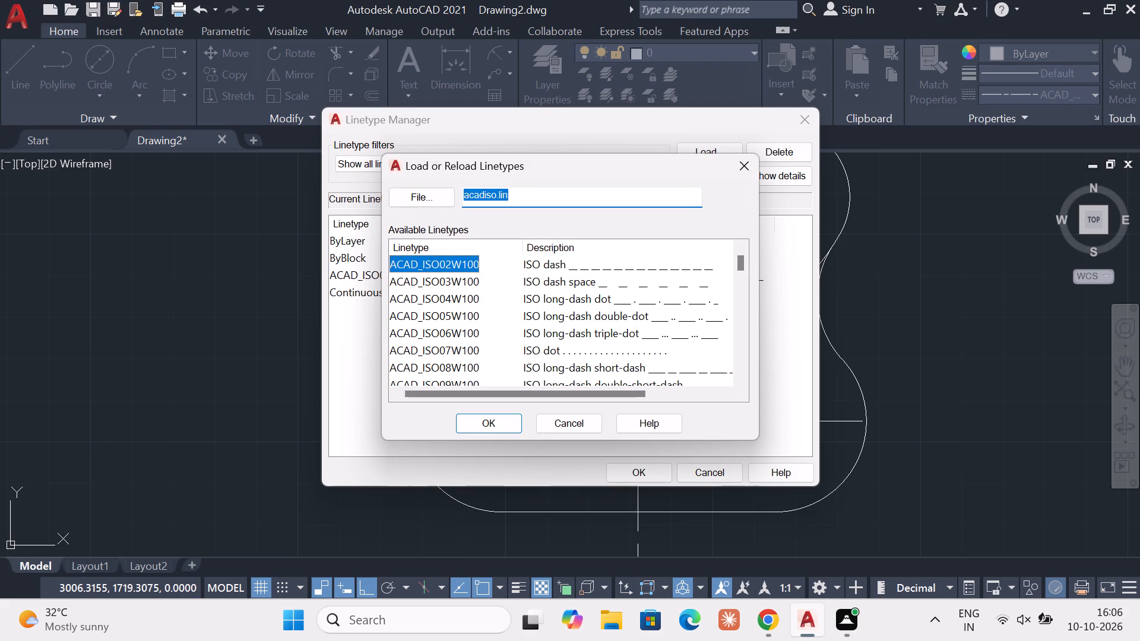
click(489, 415)
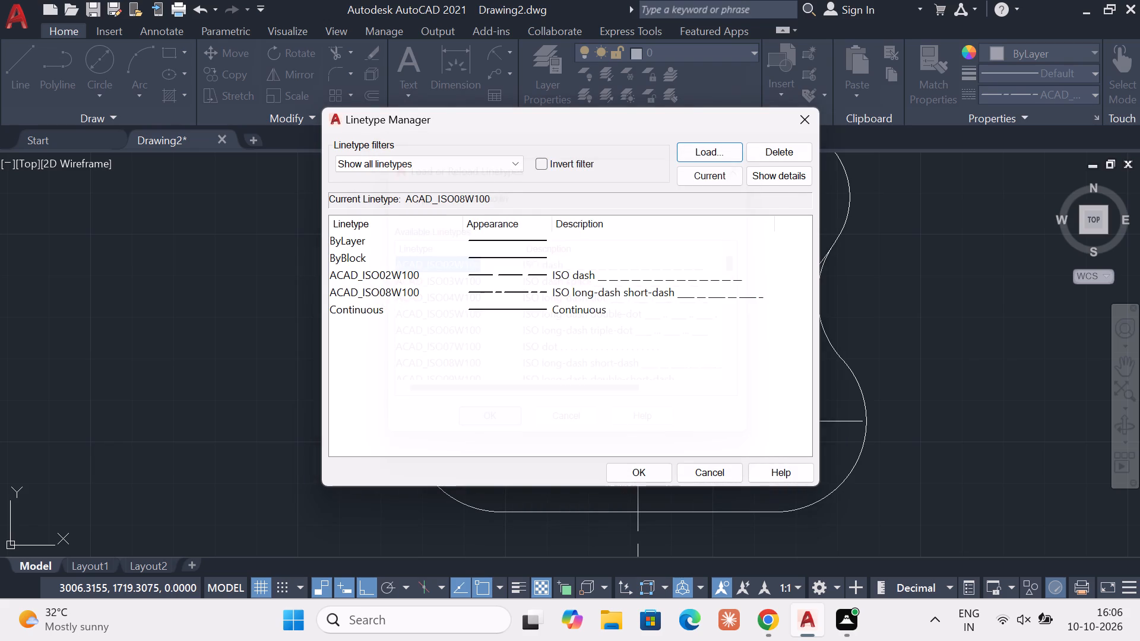
click(680, 274)
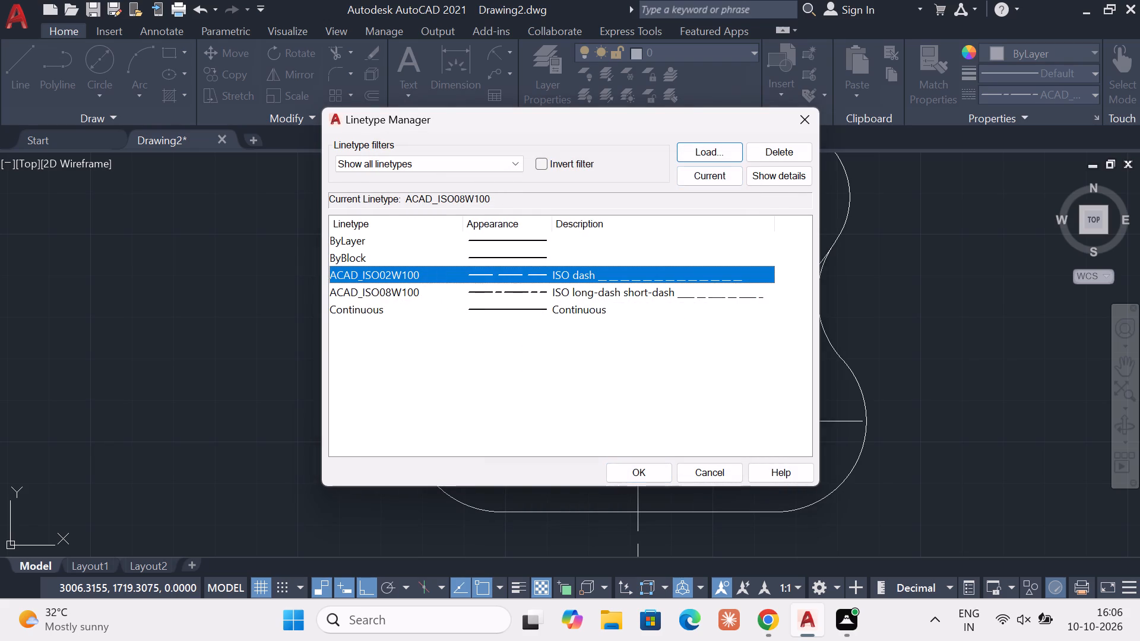
click(723, 177)
click(653, 471)
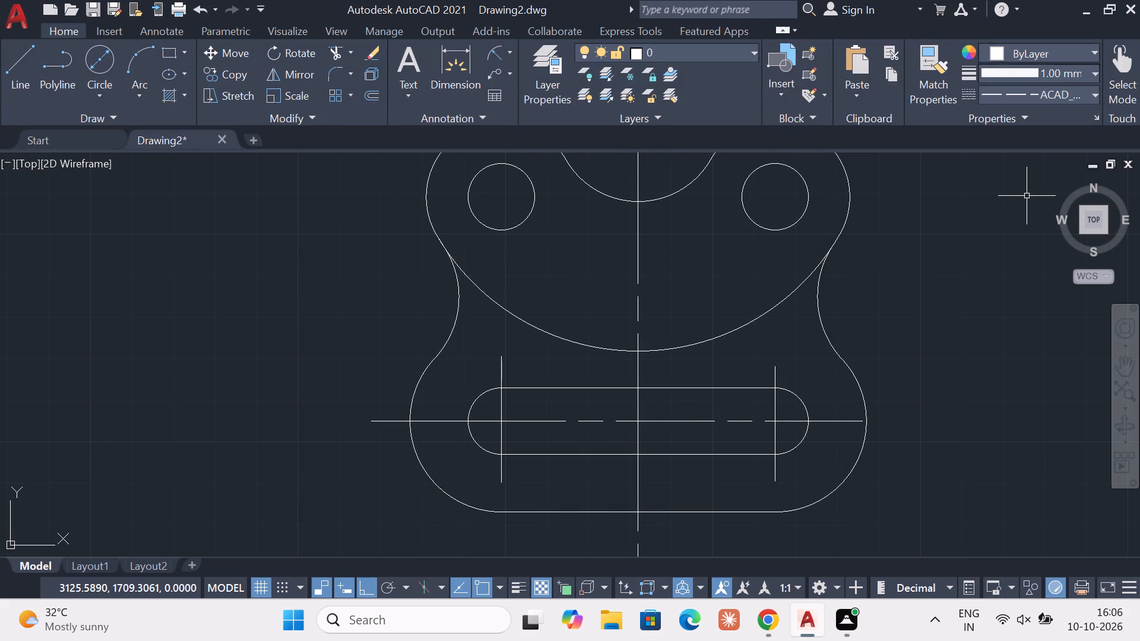
Set the linetype of the four vertical centreline segments at the slot's left and right ends to ACAD_ISO02W100.
click(773, 371)
click(501, 369)
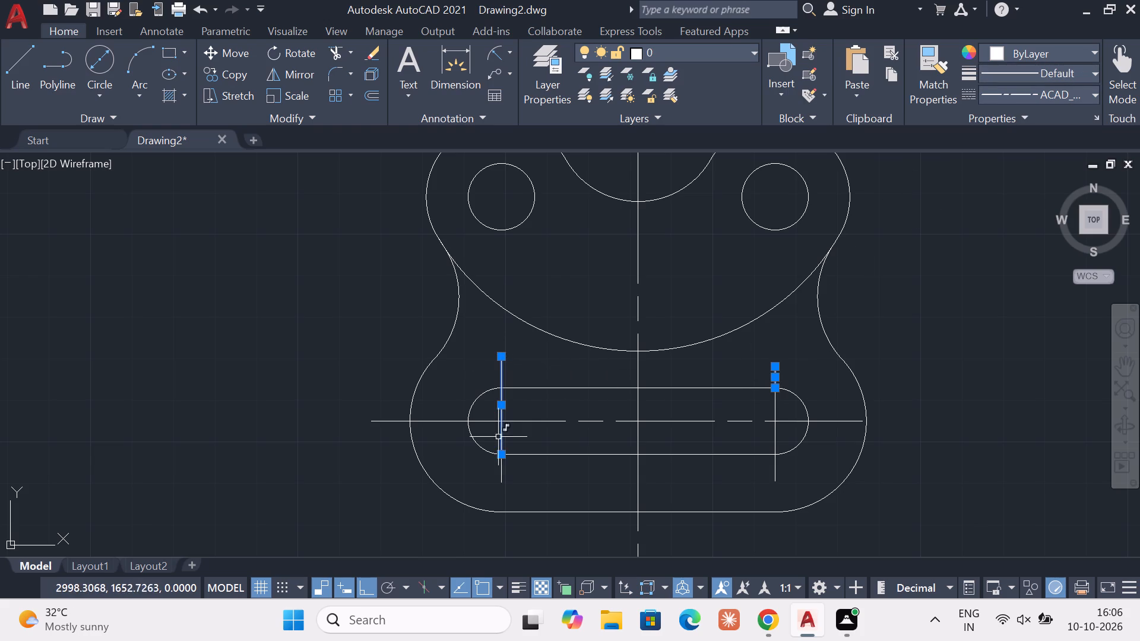
click(500, 475)
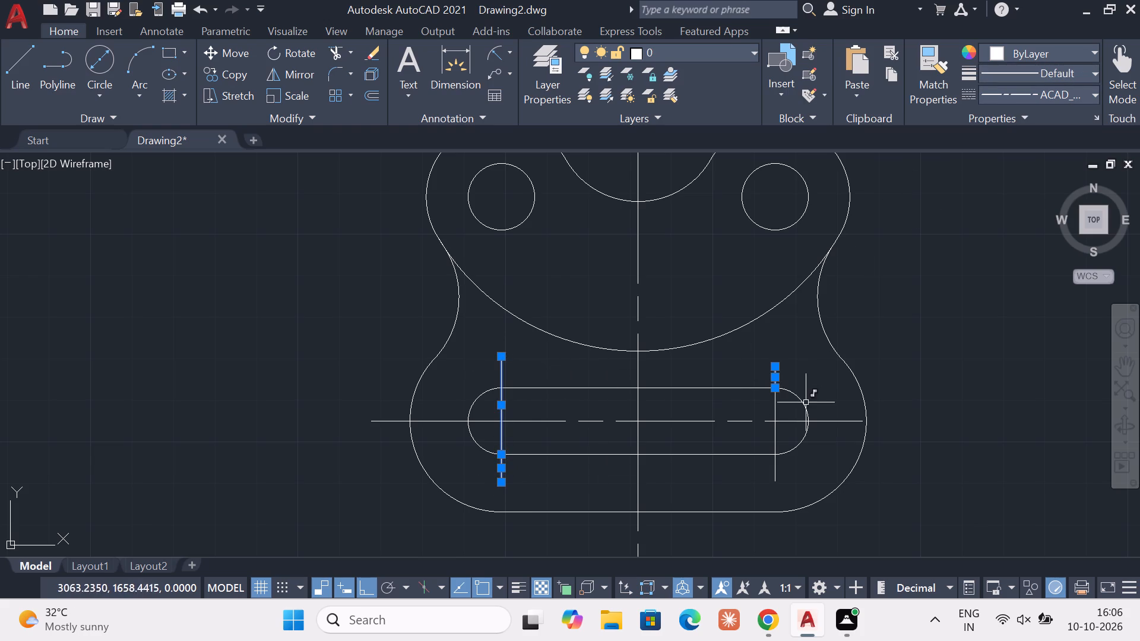
click(774, 408)
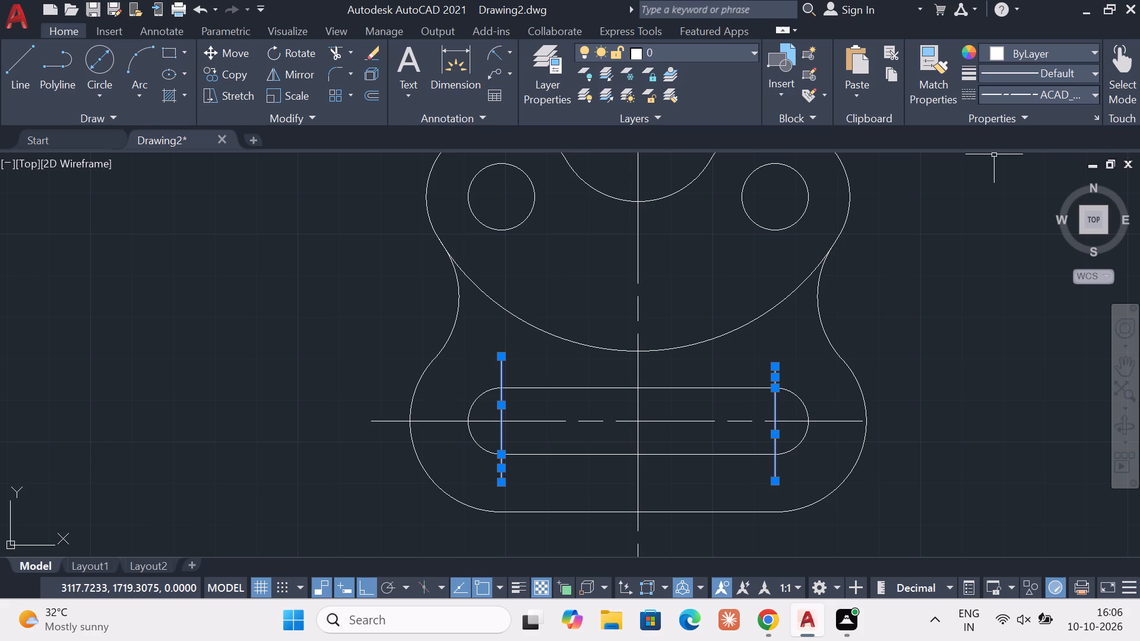
click(1031, 88)
click(1026, 164)
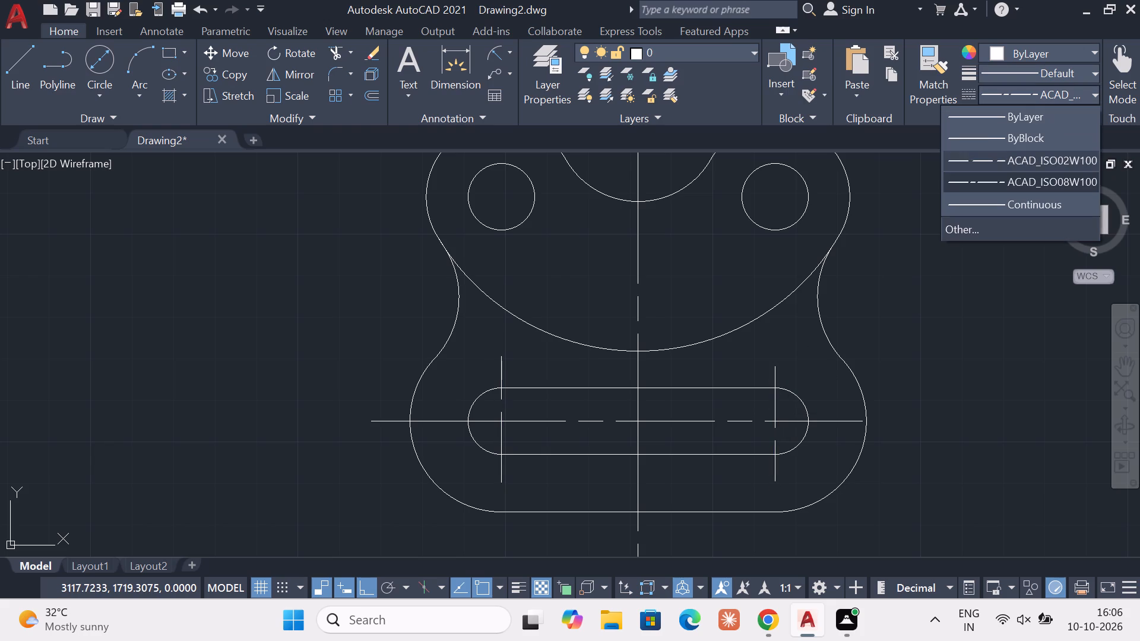
Turn off all running object snap modes except Tangent, including Endpoint, Midpoint, Center, Quadrant, Intersection, Perpendicular and Nearest.
key(Escape)
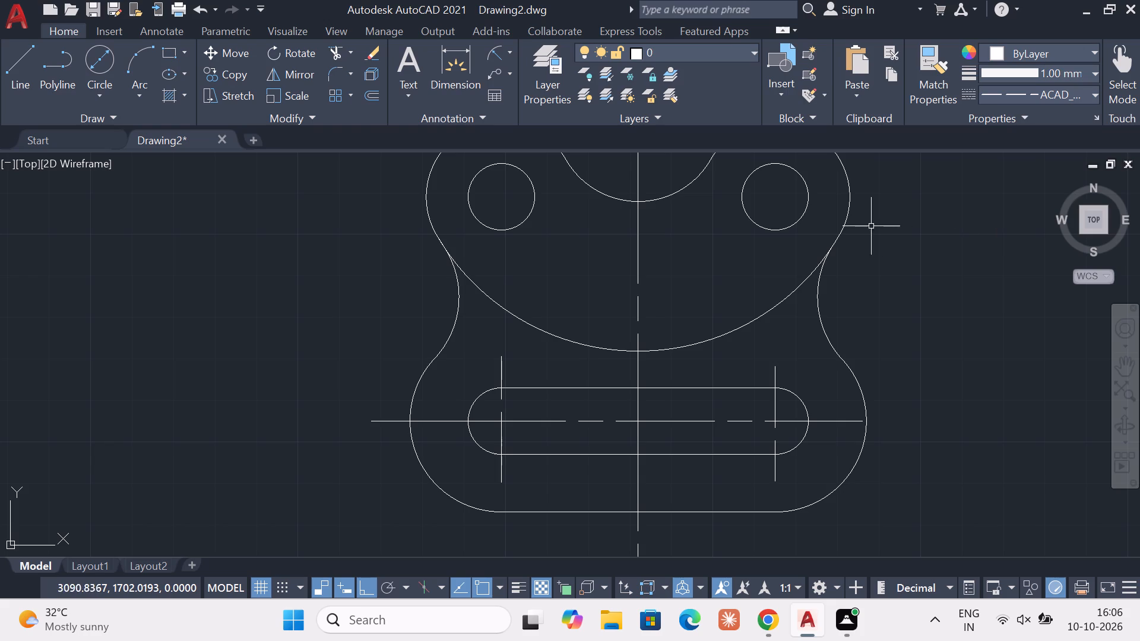
scroll(653, 383, down, 3)
middle_drag(657, 440, 647, 385)
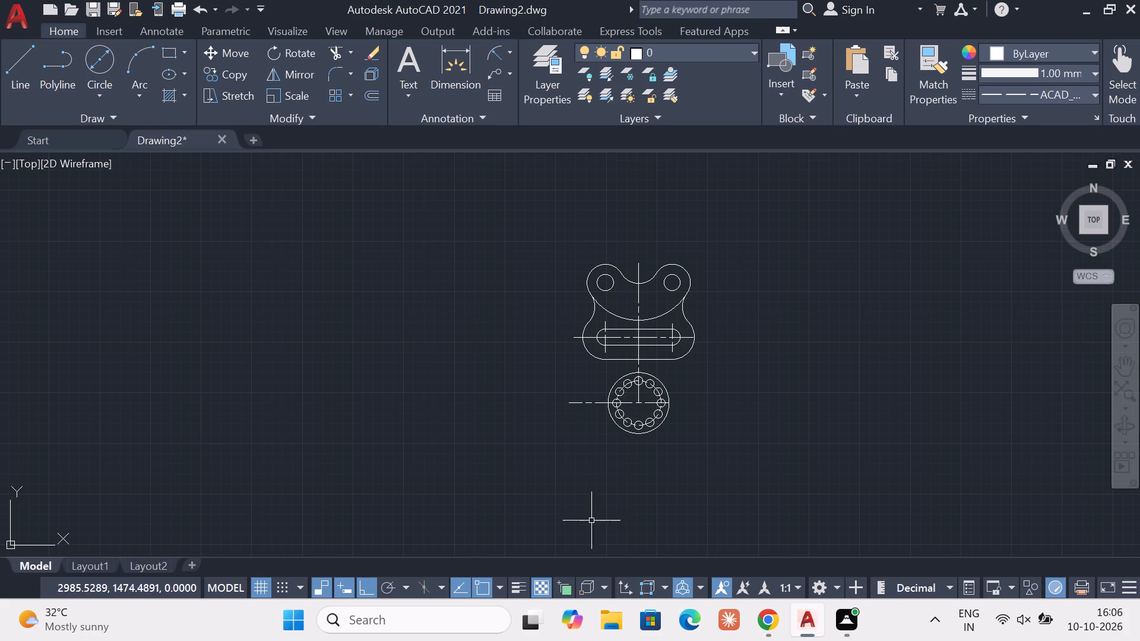
click(505, 587)
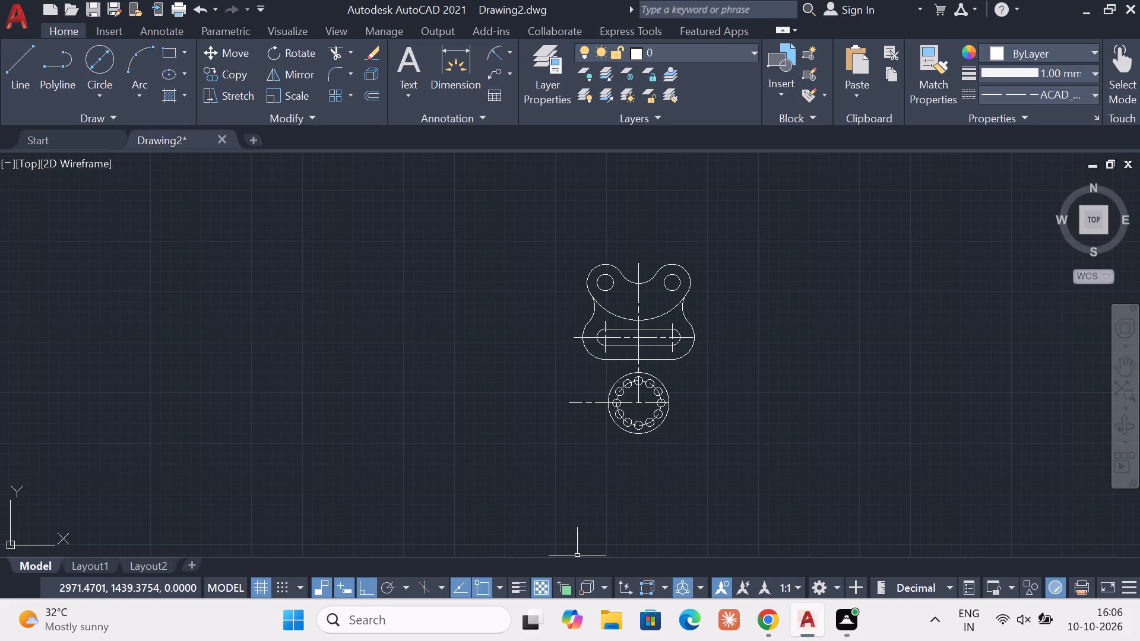
click(410, 538)
click(416, 522)
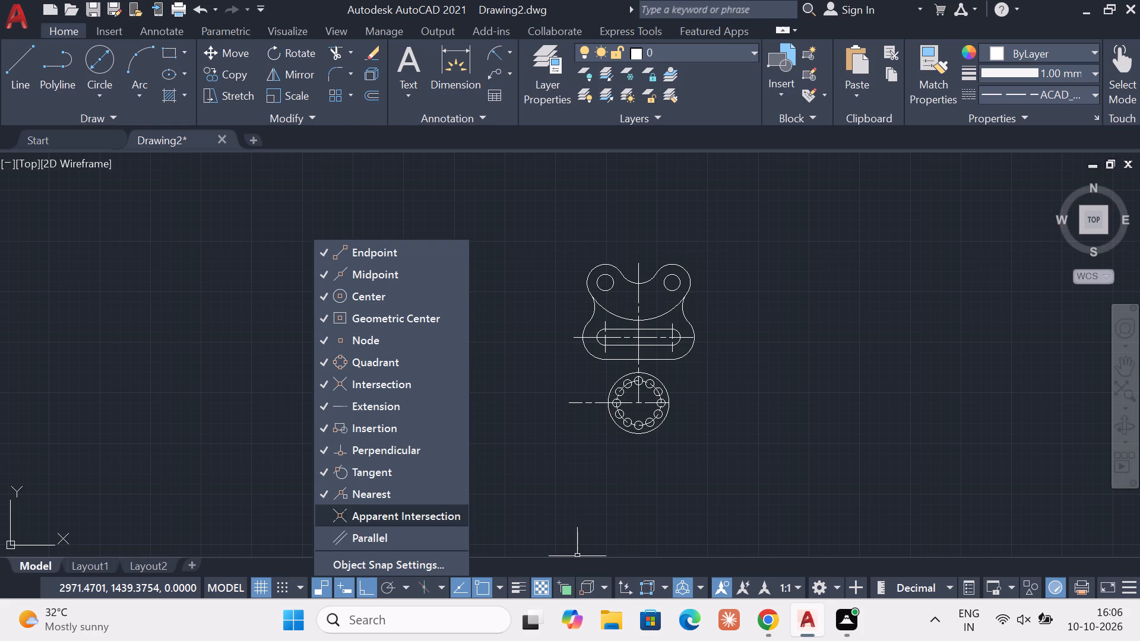
click(420, 503)
click(427, 456)
click(420, 425)
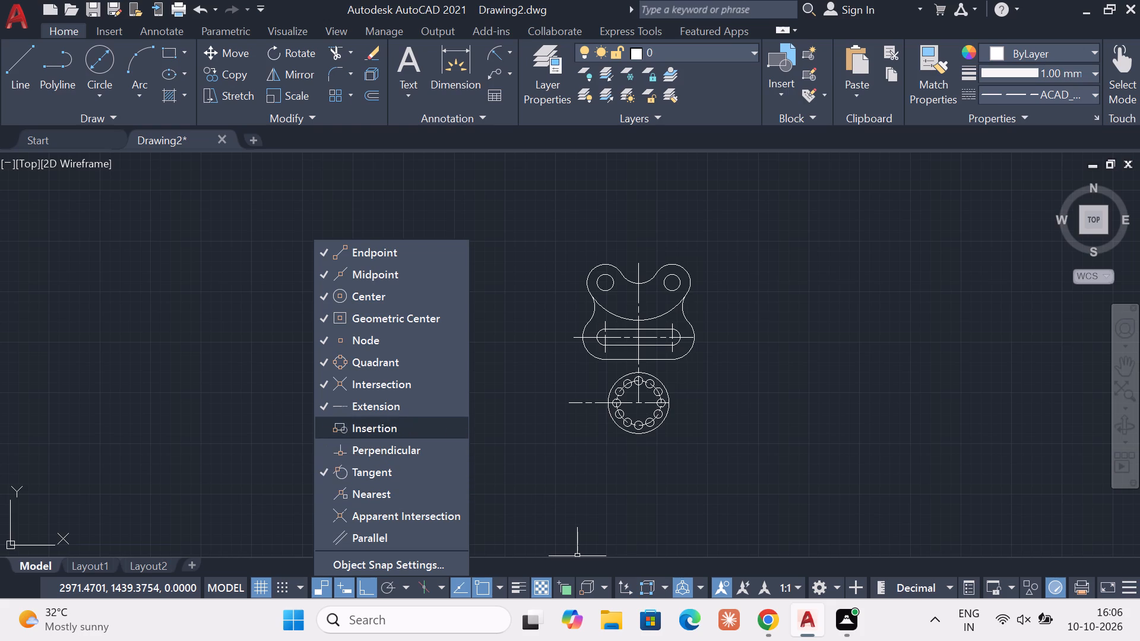
click(420, 402)
click(426, 380)
click(429, 368)
click(430, 341)
click(437, 312)
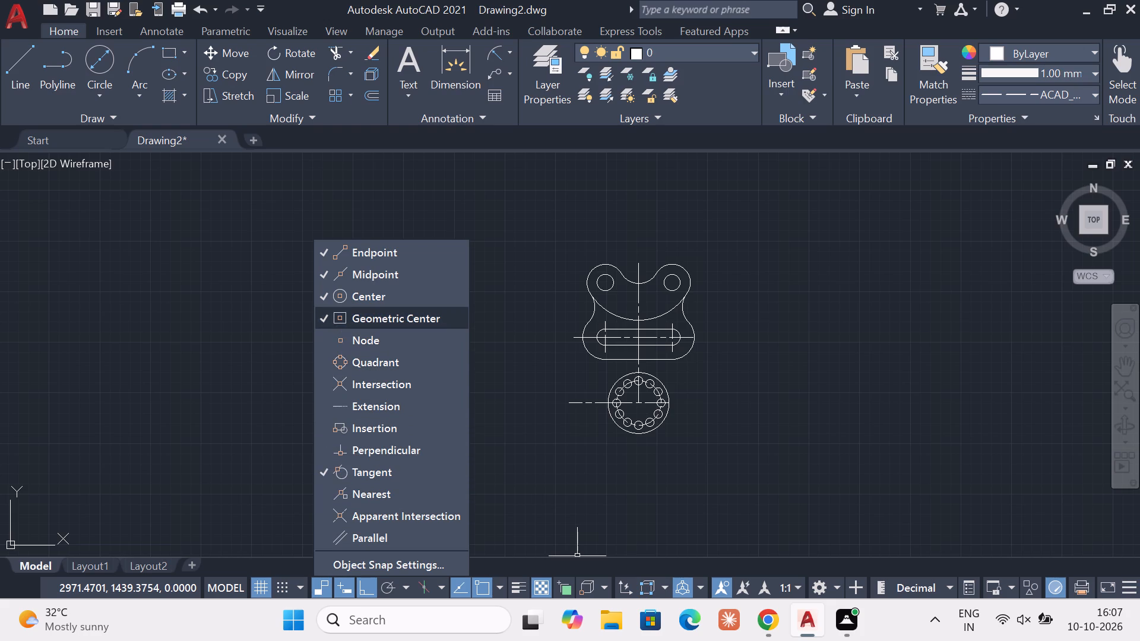
click(432, 297)
click(433, 276)
click(442, 251)
key(Escape)
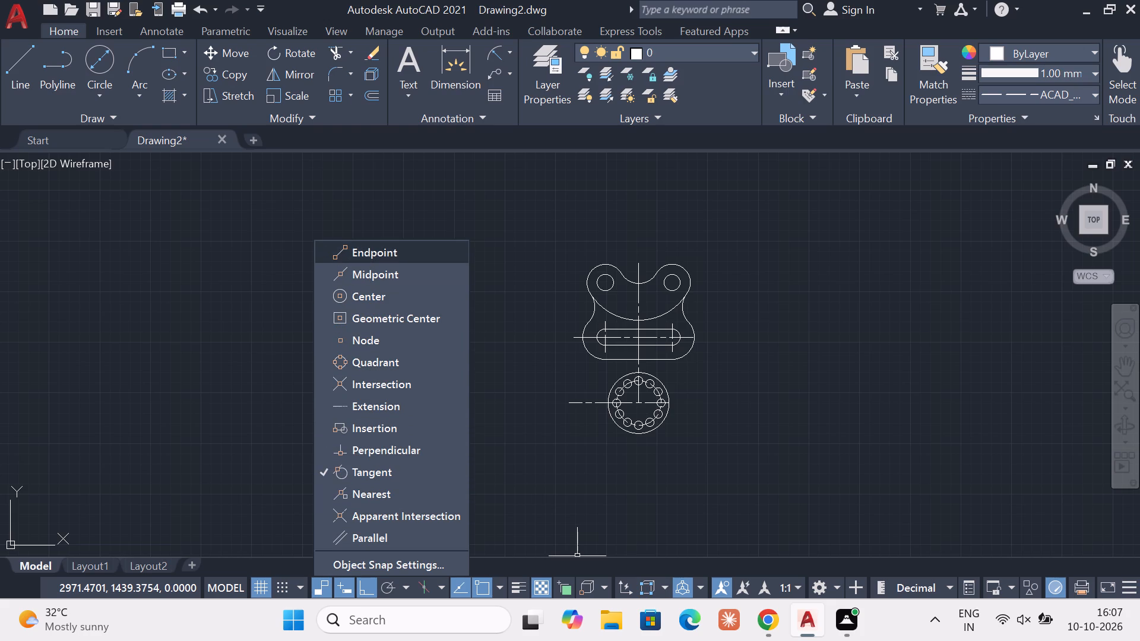
click(553, 368)
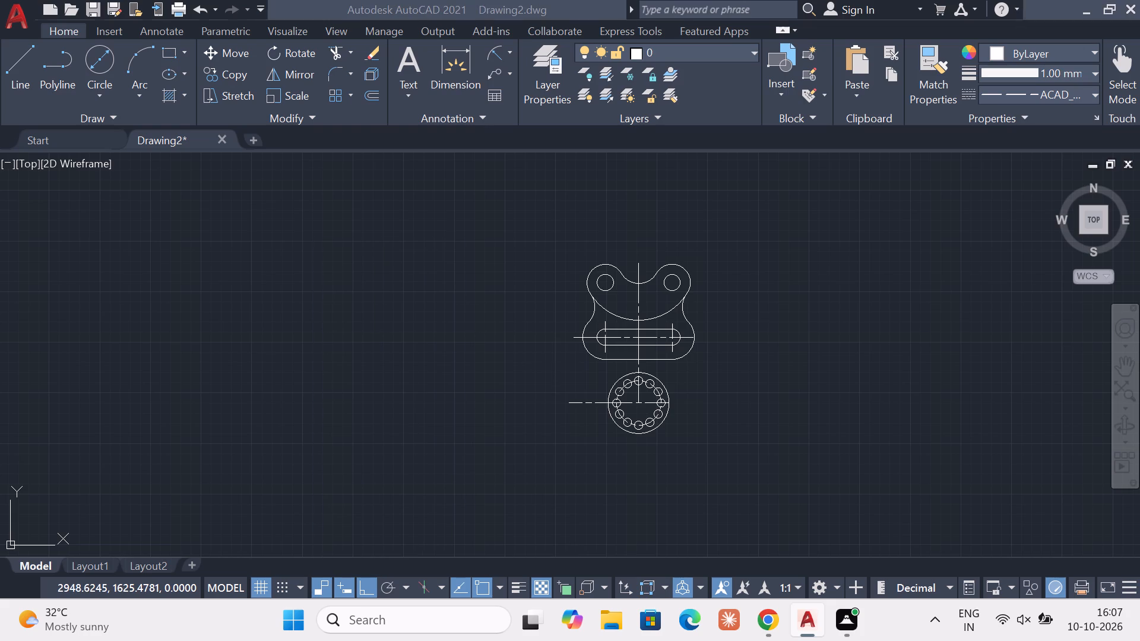
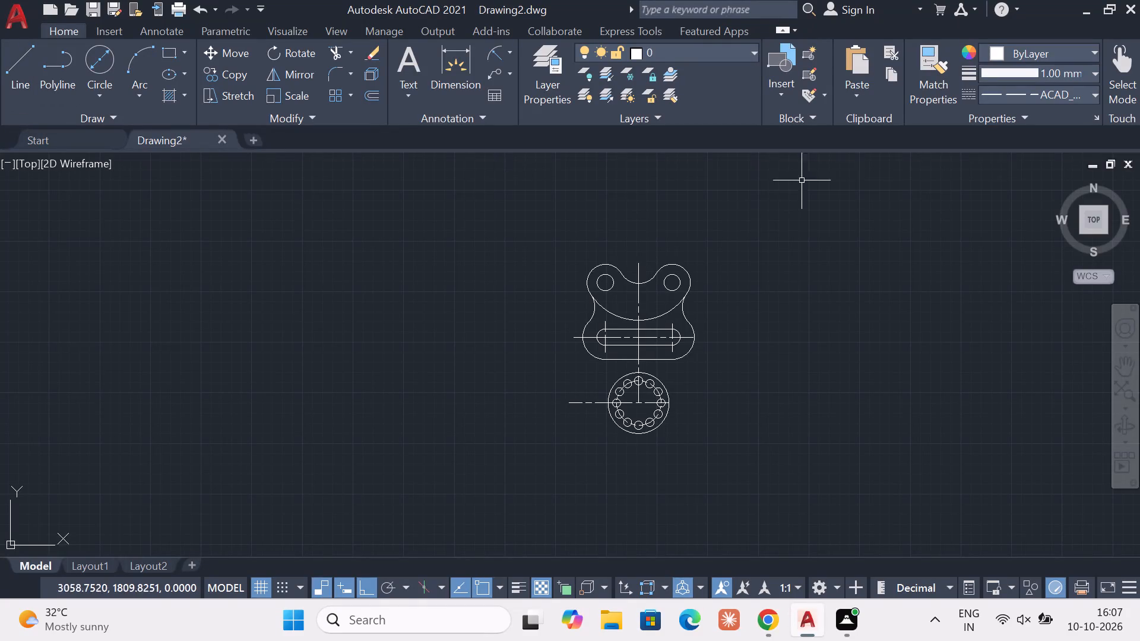
Set the current linetype to Continuous and the current lineweight to Default.
click(1097, 93)
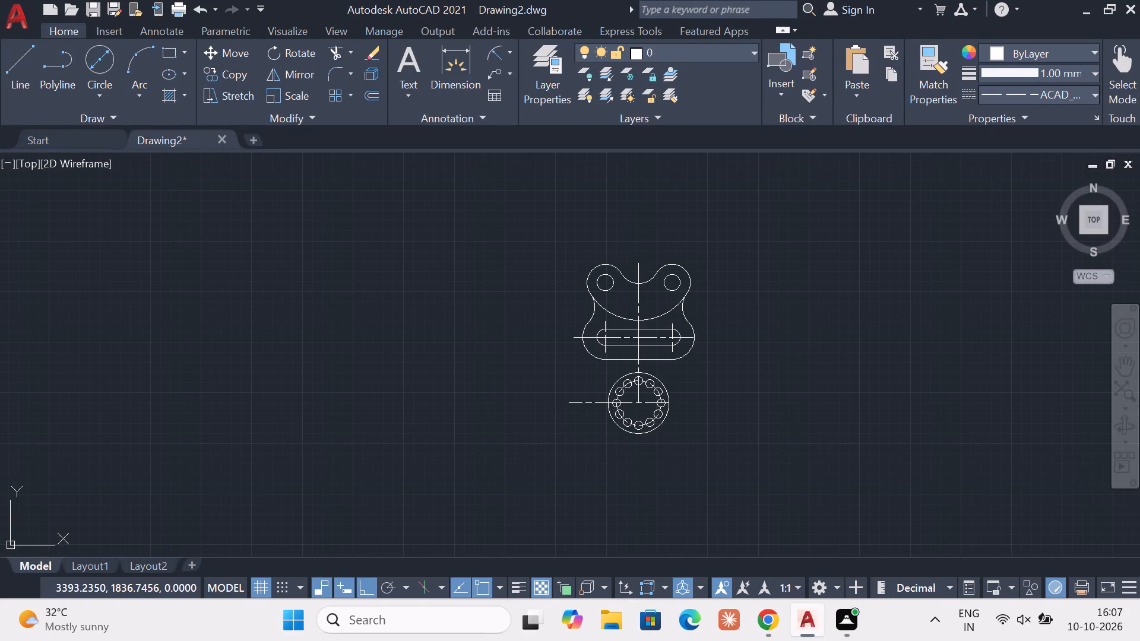
click(1037, 206)
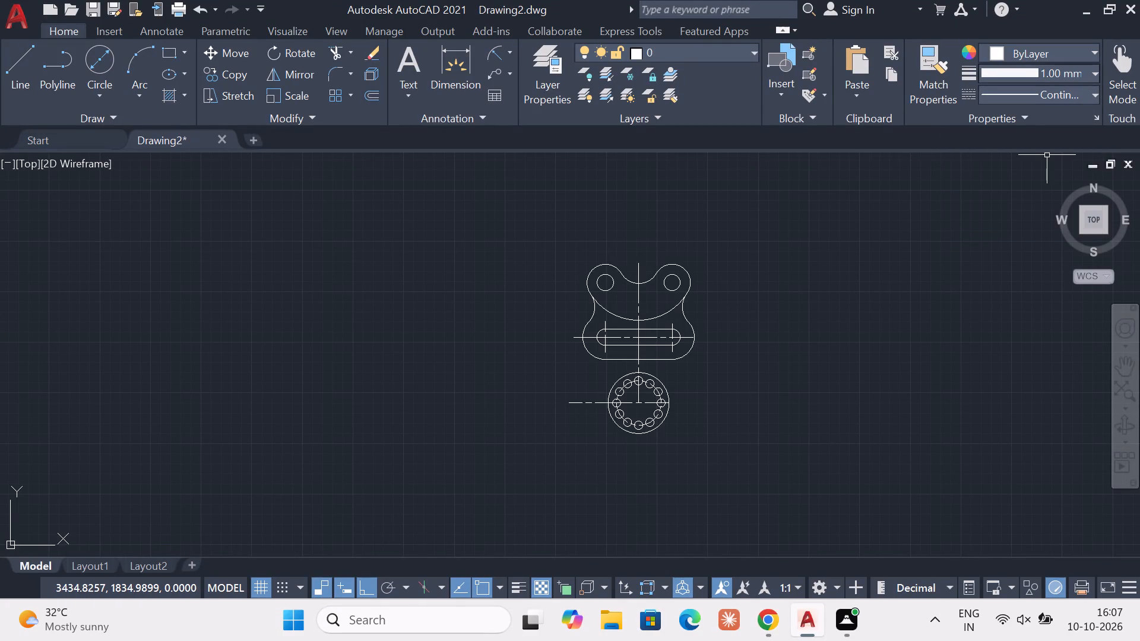
click(1098, 70)
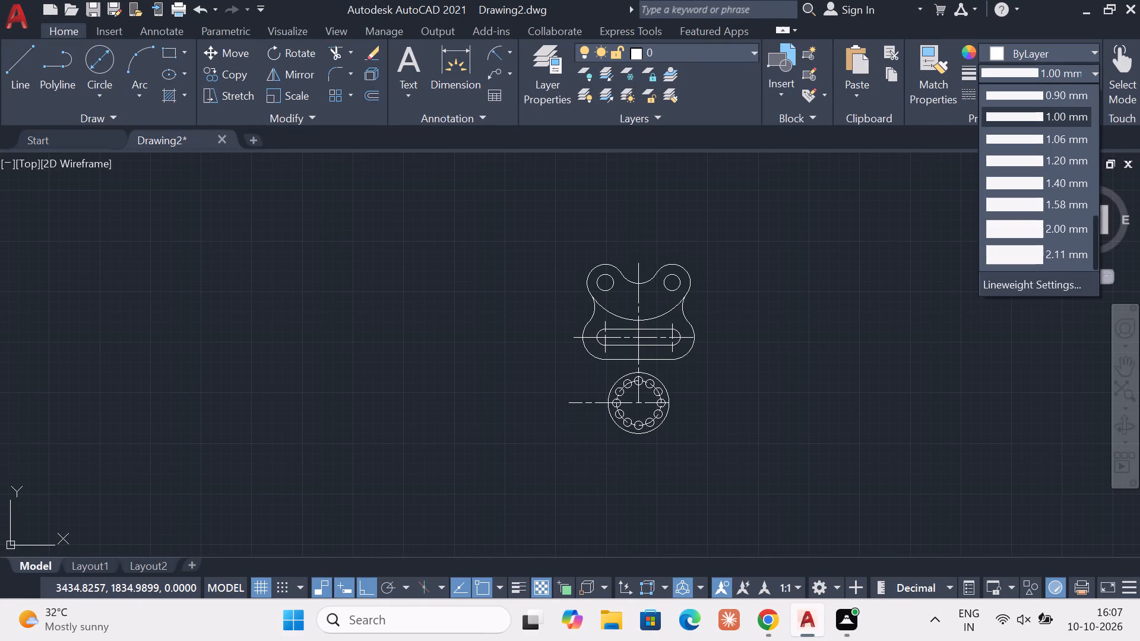
drag(1098, 242, 1109, 84)
click(1056, 141)
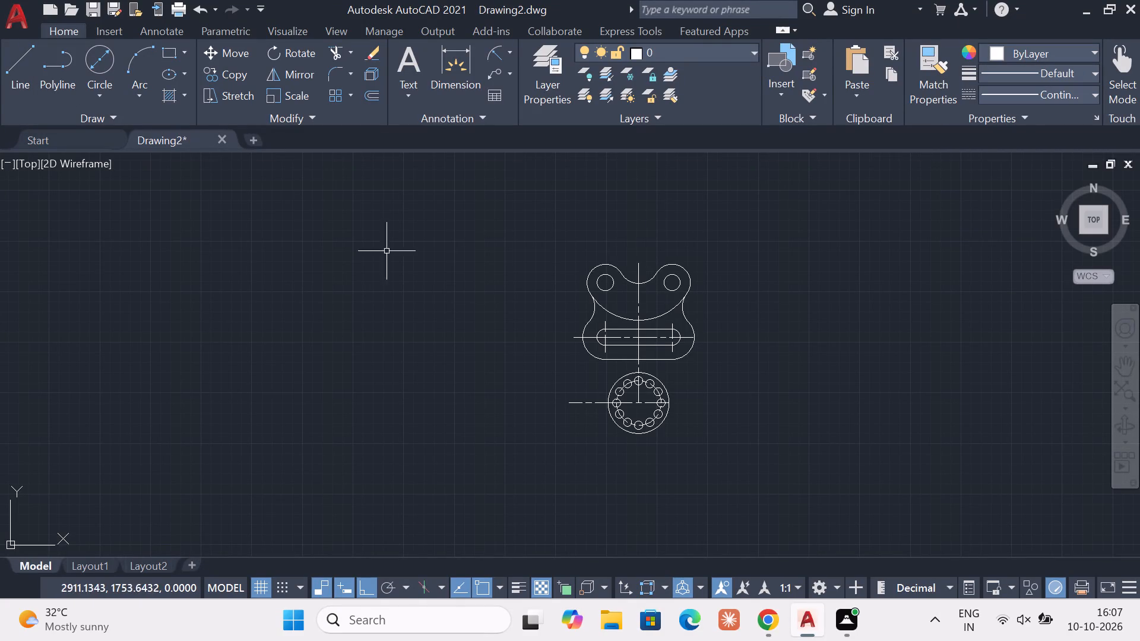
Draw a line tangent to the base's lower-left rounded corner and the left side of the flange's outer circle.
click(16, 81)
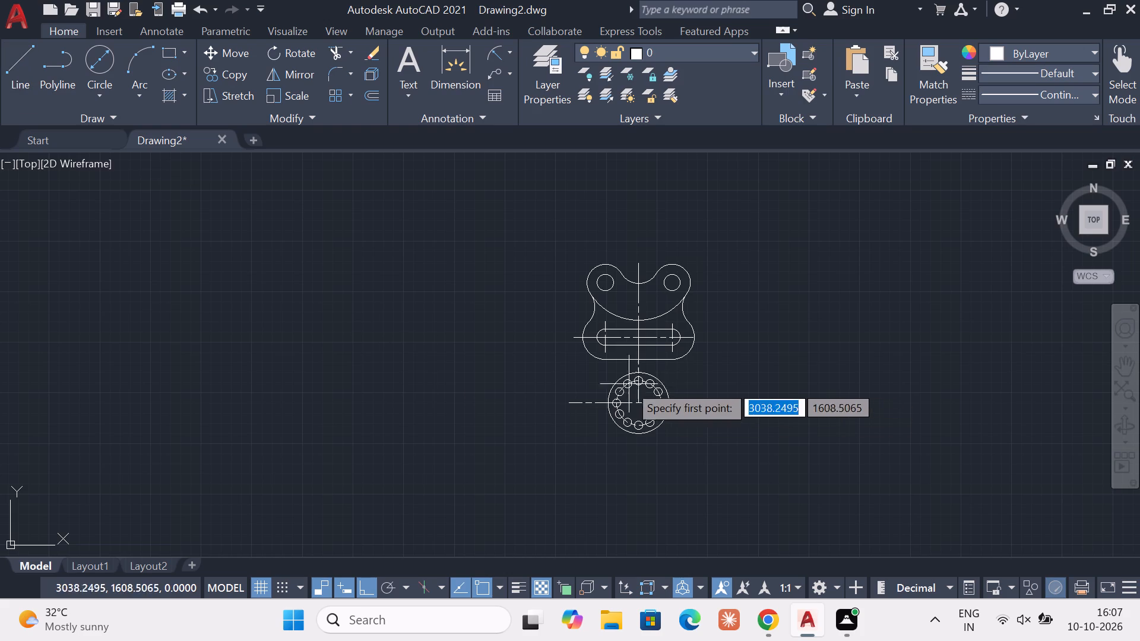
scroll(586, 347, up, 1)
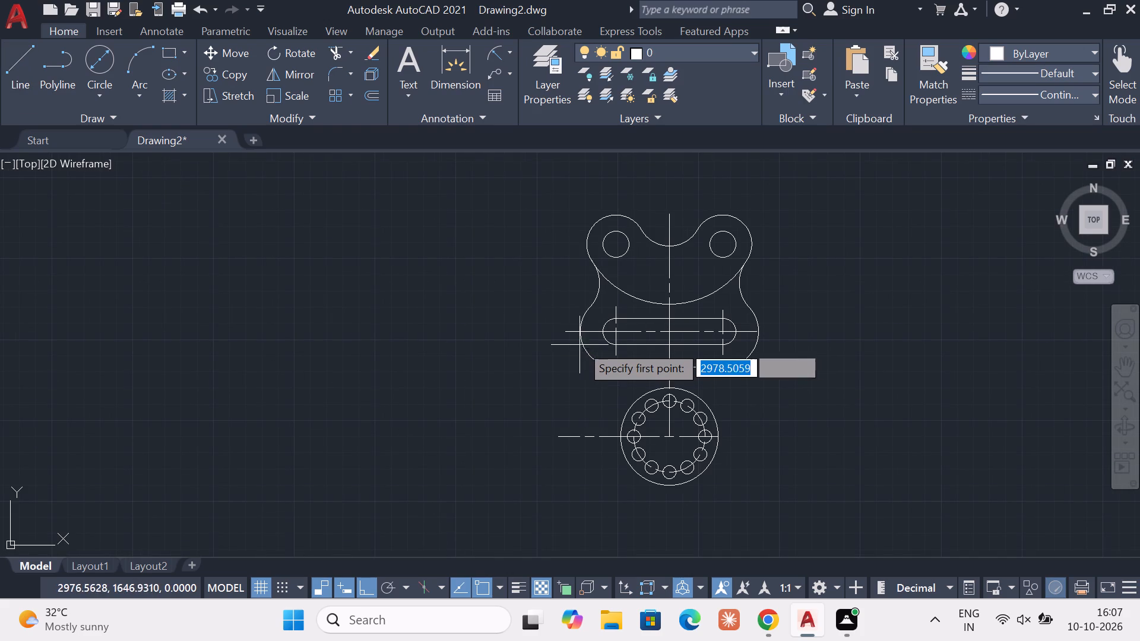
click(584, 345)
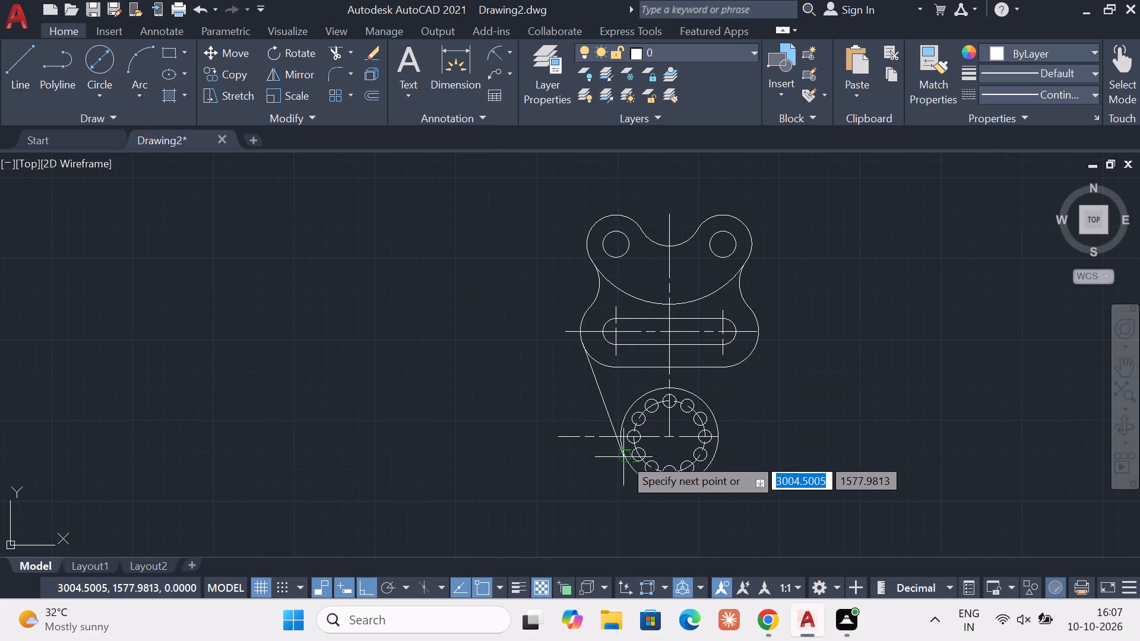
click(623, 457)
key(Escape)
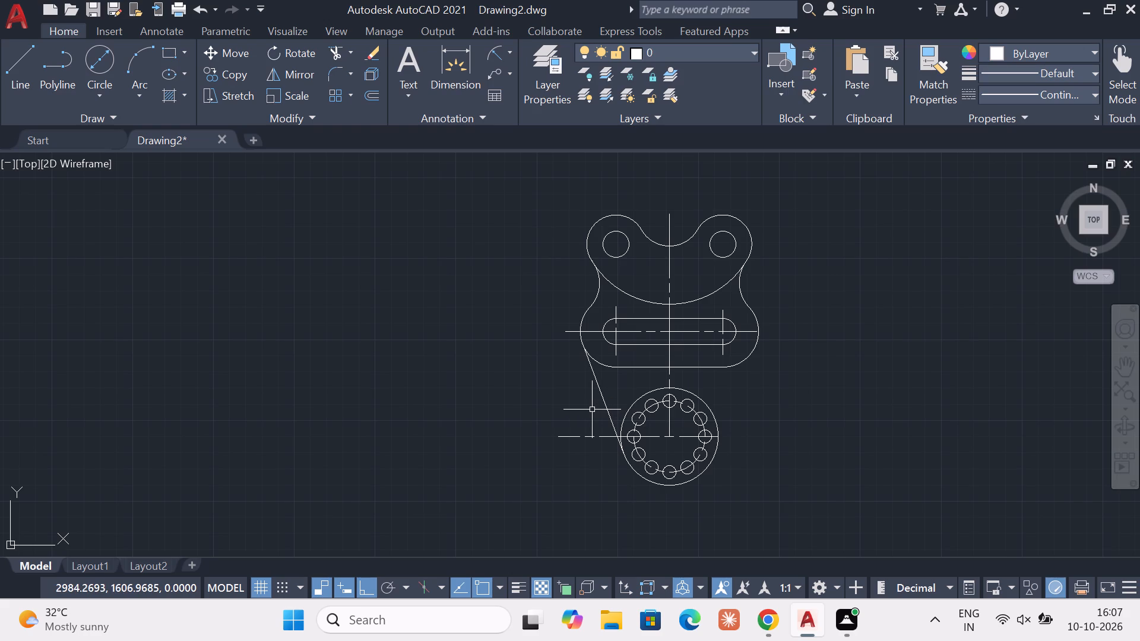
Draw a line tangent to the right side of the flange's outer circle and the base's lower-right rounded corner.
click(14, 74)
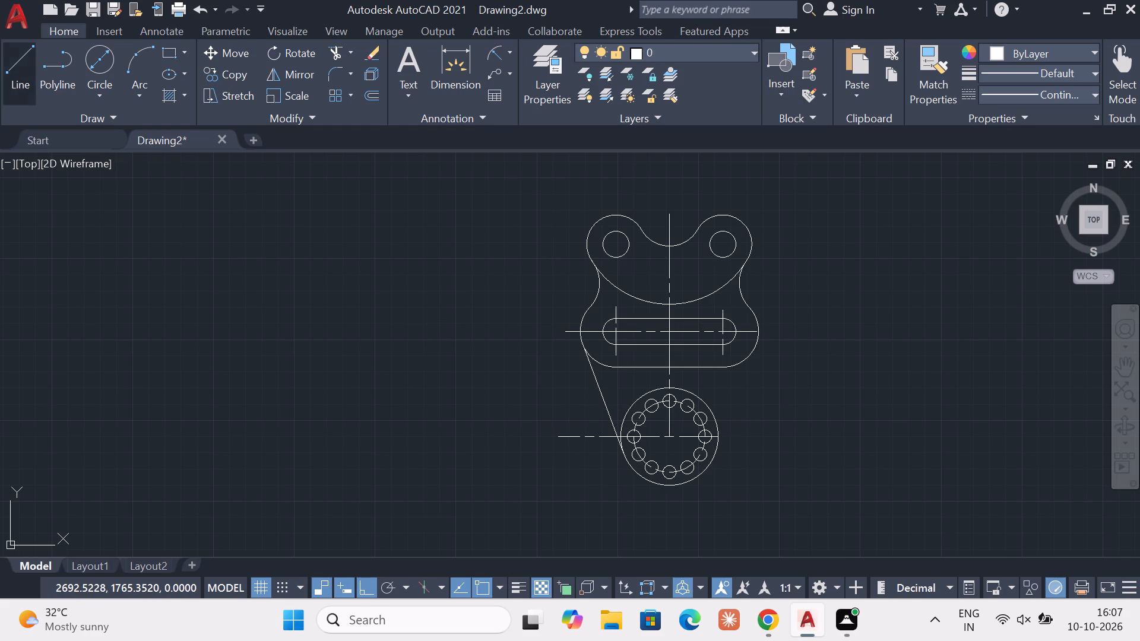
click(715, 455)
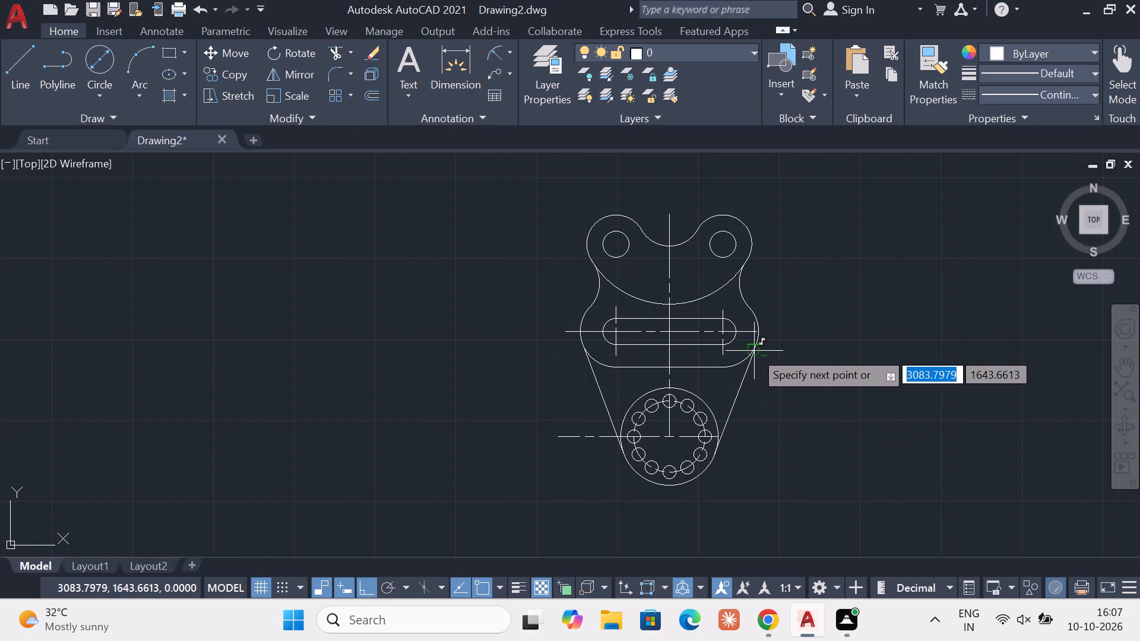
click(755, 350)
key(Escape)
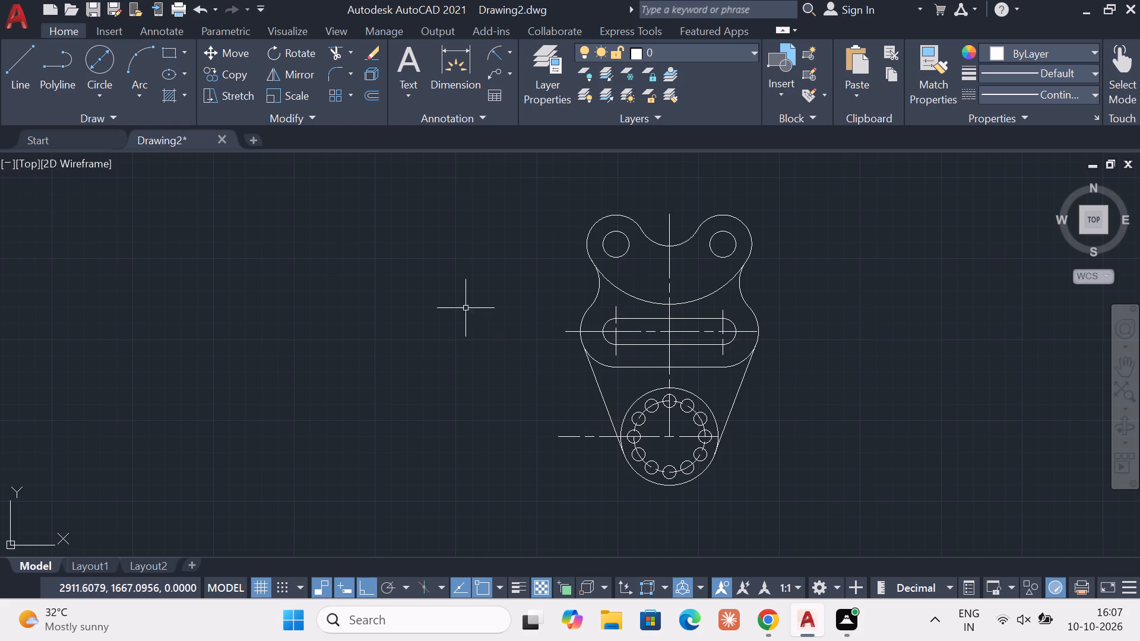
key(Escape)
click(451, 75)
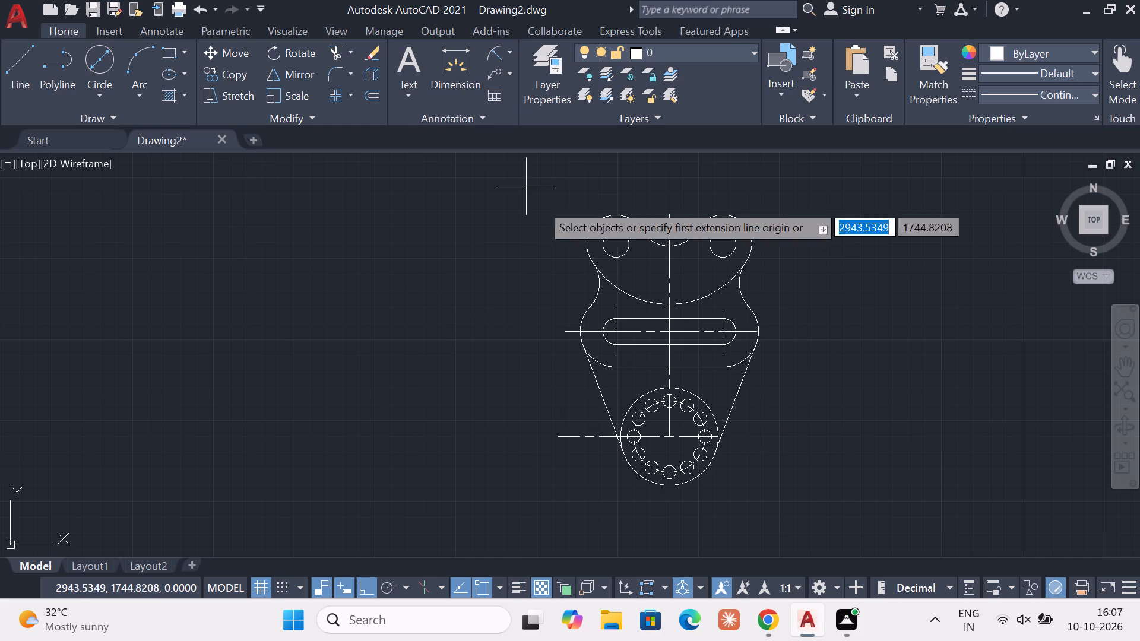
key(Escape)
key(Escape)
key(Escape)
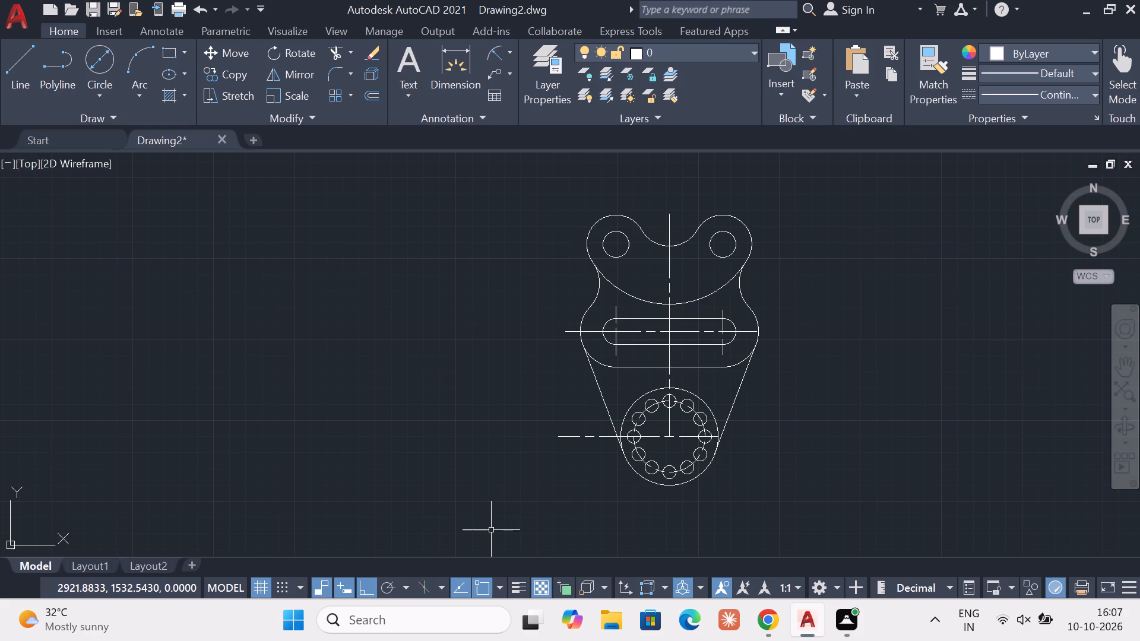
Turn on all running object snap modes in the drafting settings.
click(501, 592)
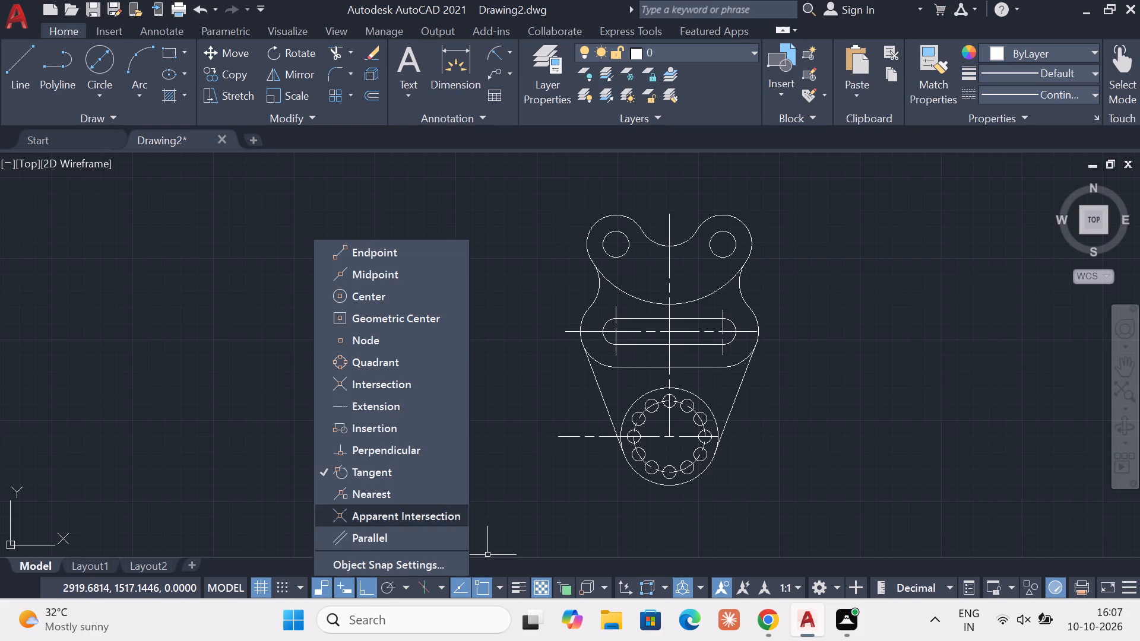
click(421, 564)
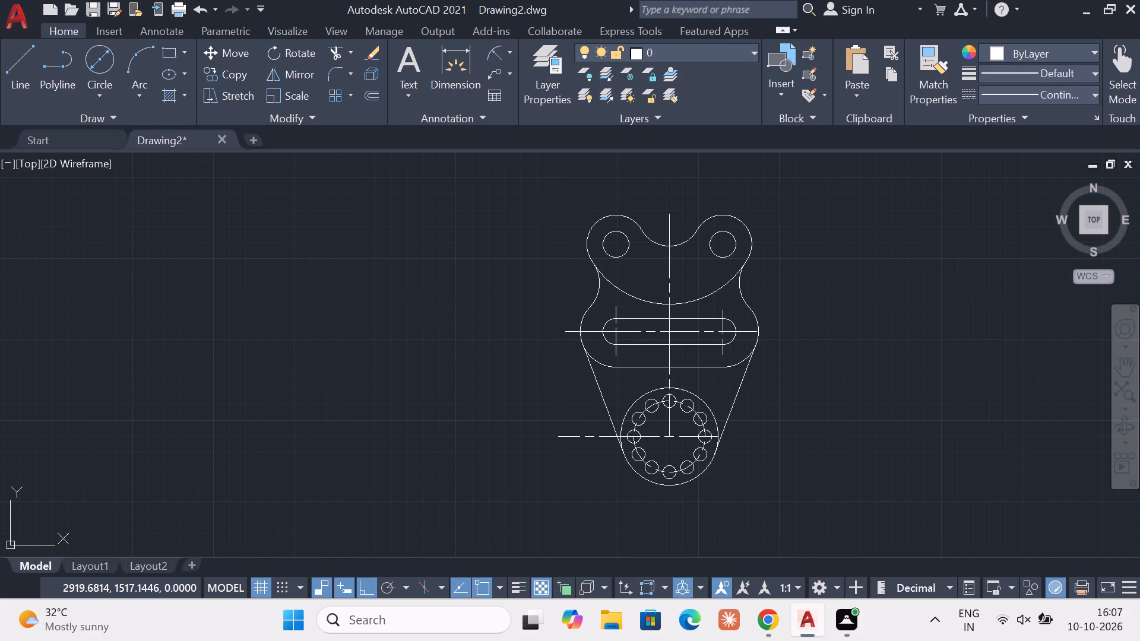
click(723, 196)
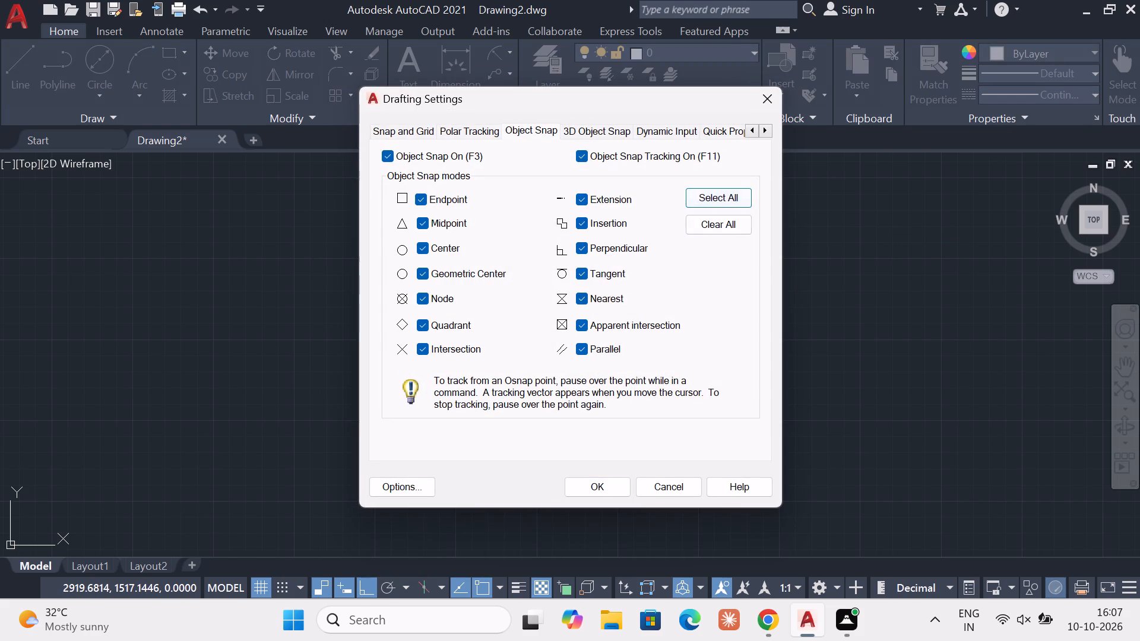
click(600, 485)
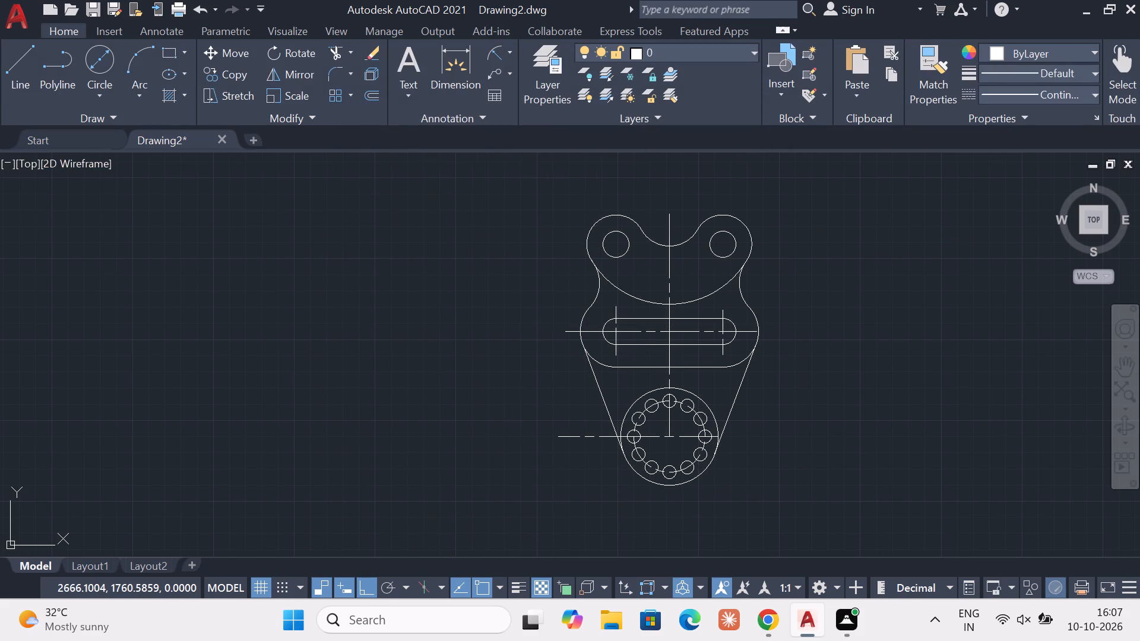
Dimension the horizontal distance between the centres of the two lobe holes, placing the dimension above the profile.
click(449, 74)
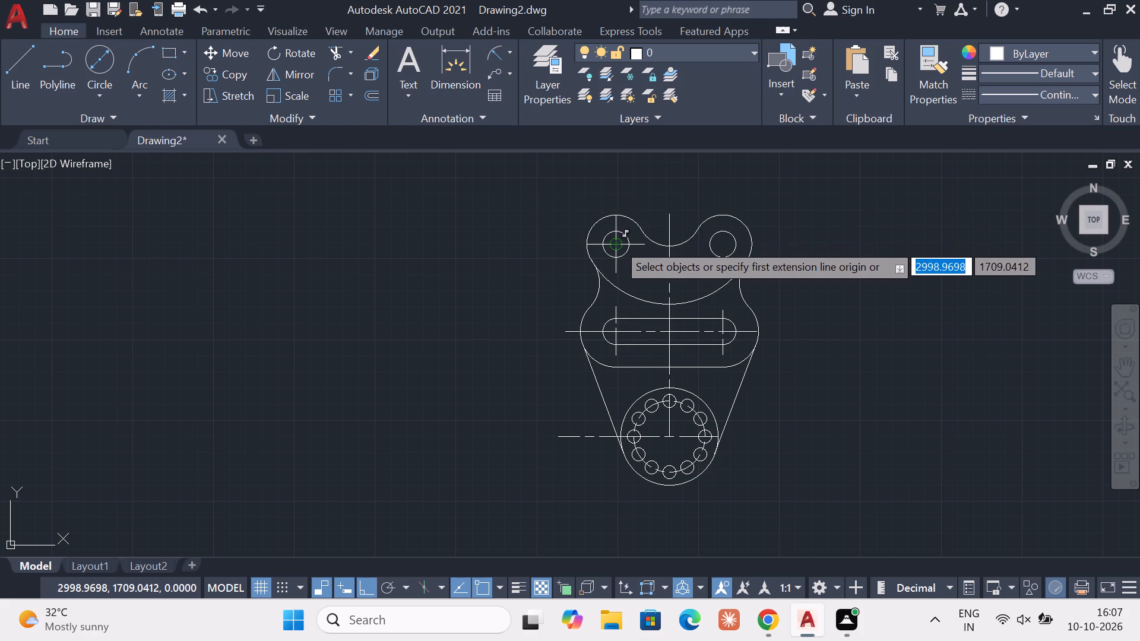
click(617, 243)
click(721, 243)
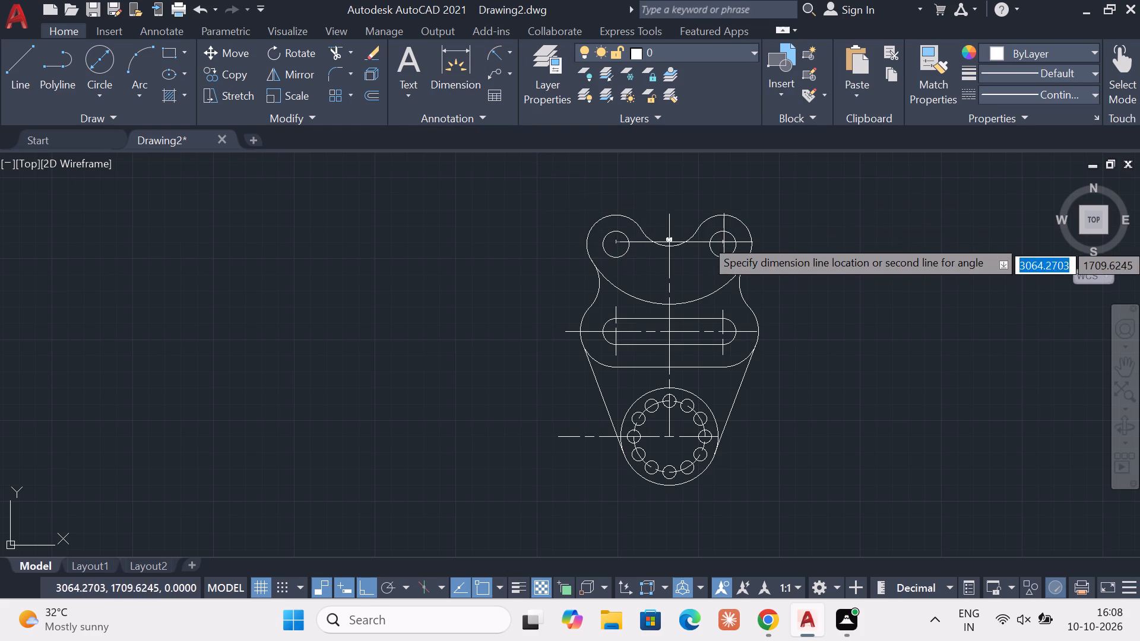
scroll(726, 191, up, 1)
click(670, 188)
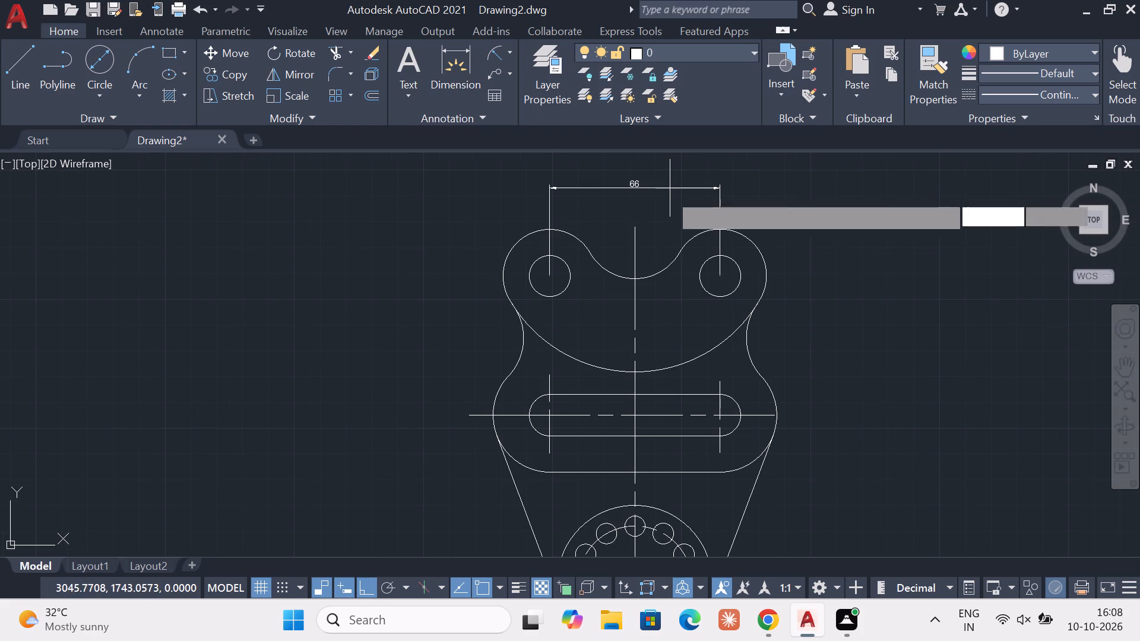
key(Escape)
key(Escape)
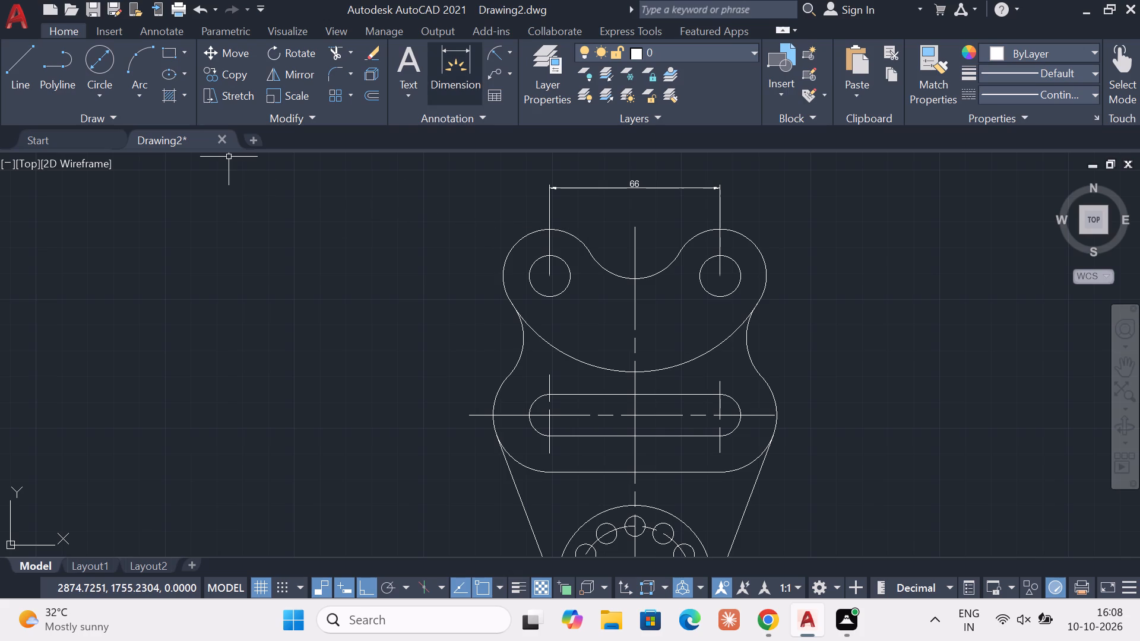
Add a radius dimension to the right lobe's outer arc, placing the text outside to the upper right.
click(505, 51)
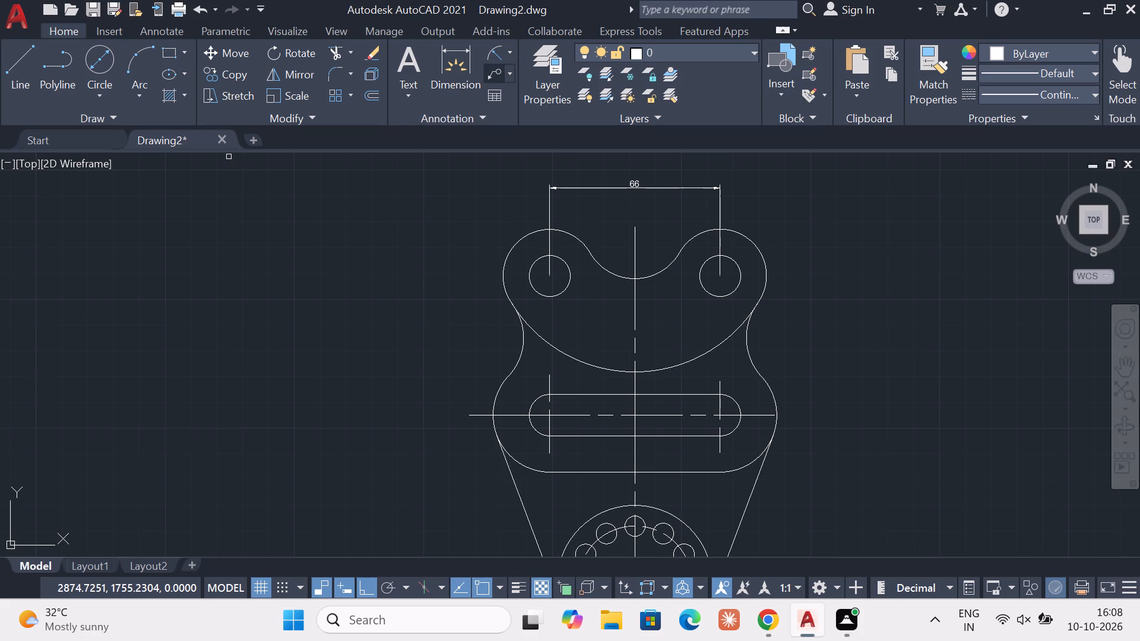
click(510, 57)
click(483, 226)
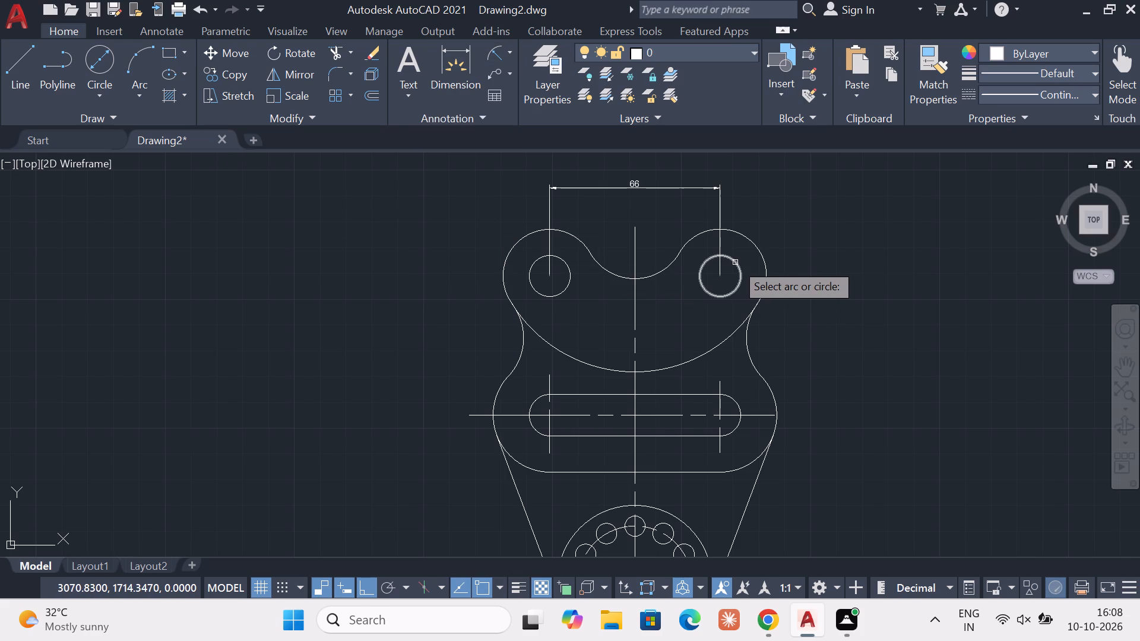
click(751, 239)
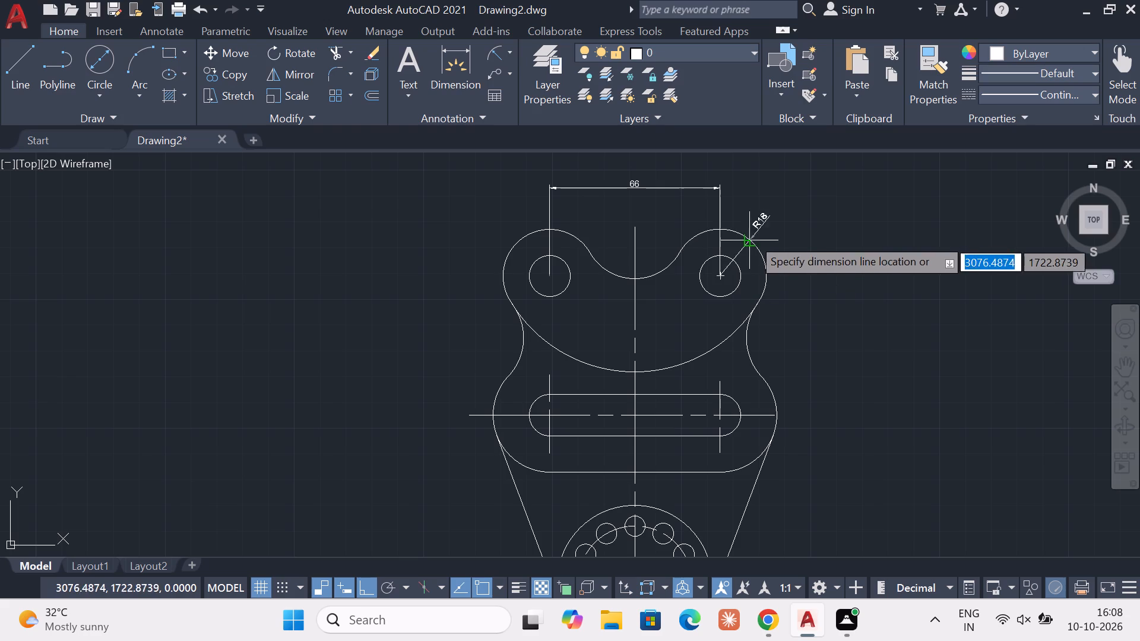
click(784, 224)
key(Escape)
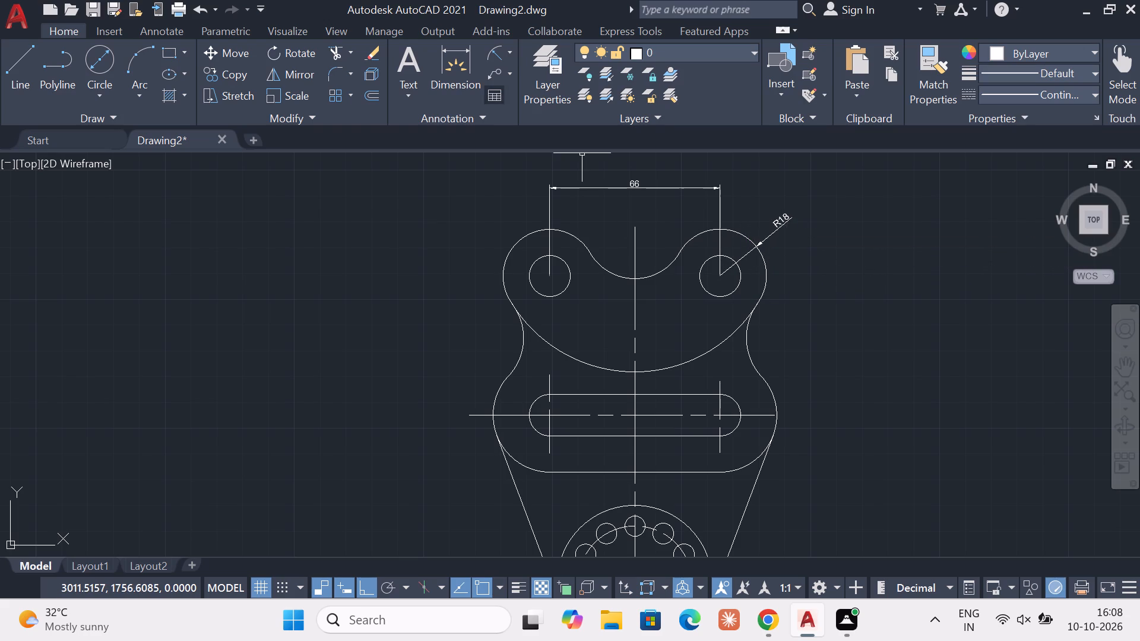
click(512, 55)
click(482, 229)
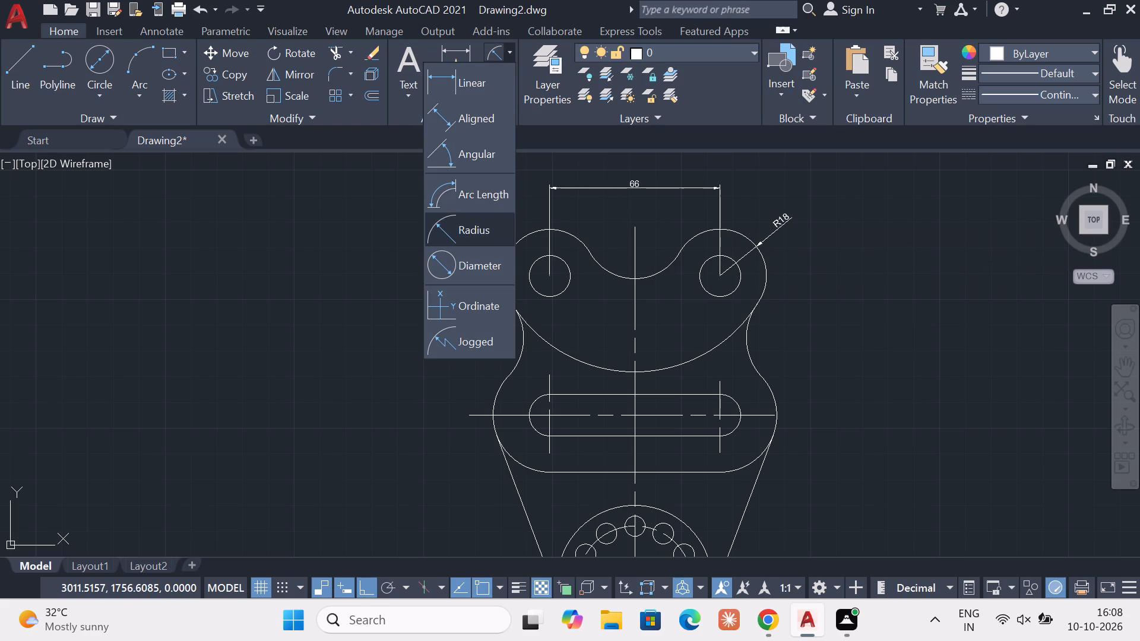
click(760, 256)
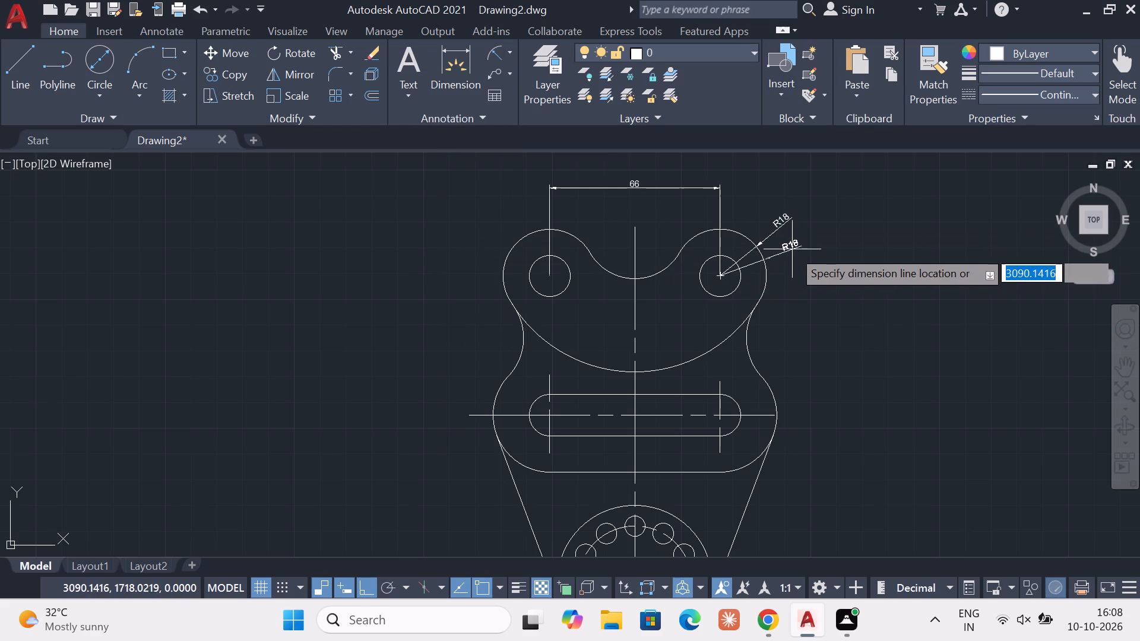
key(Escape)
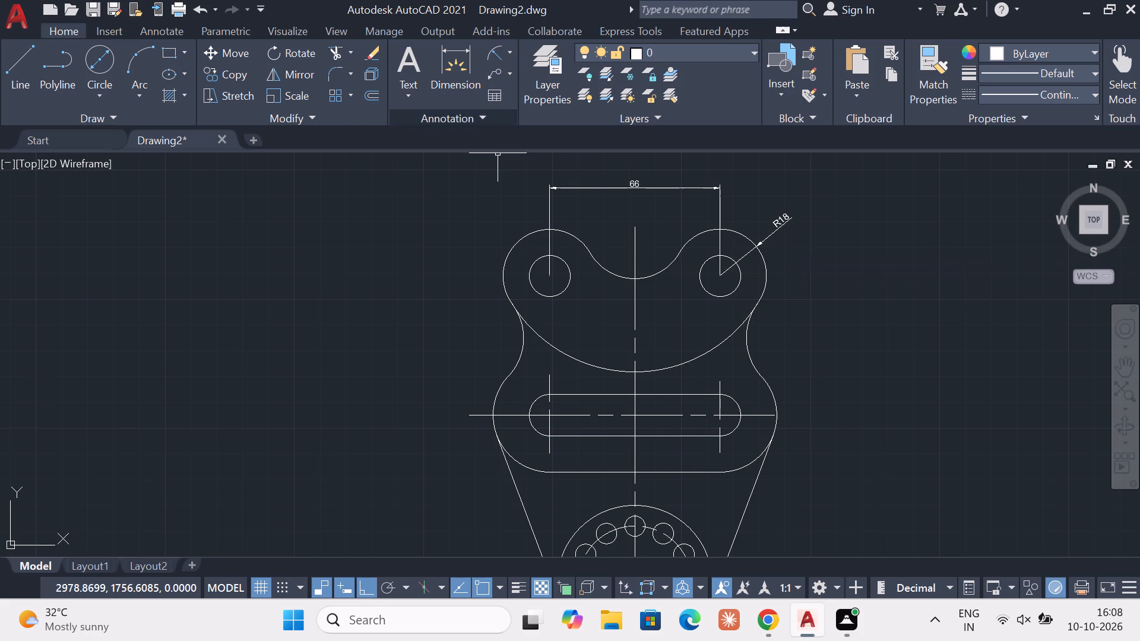
Add a radius dimension to the right lobe's hole, placing the text outside the profile below the outer arc's radius dimension.
click(512, 52)
click(476, 231)
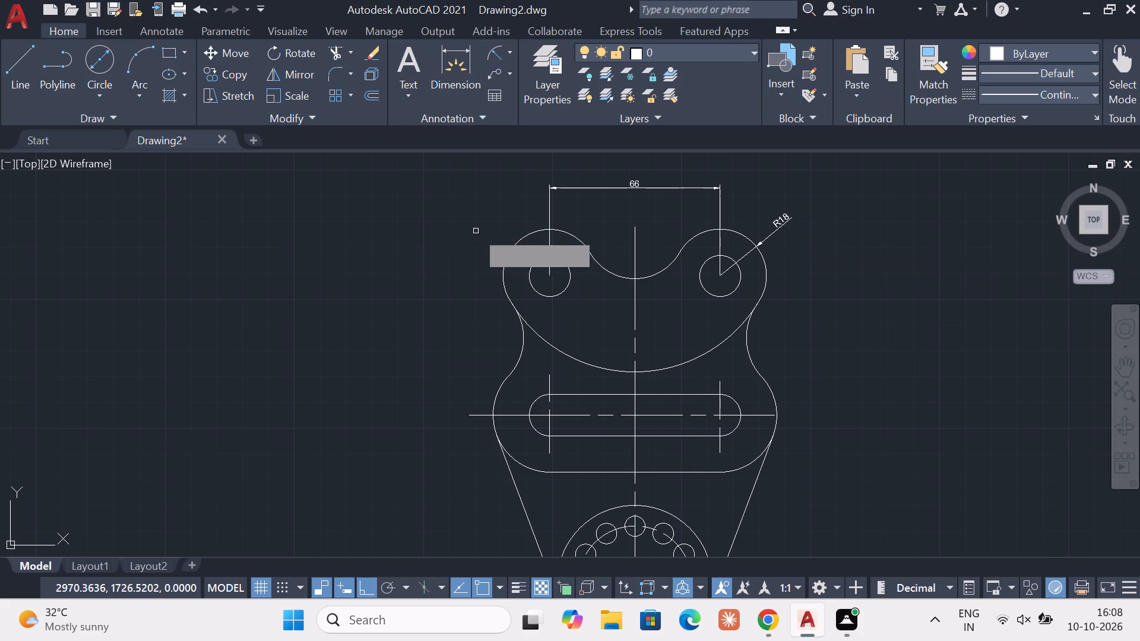
click(738, 274)
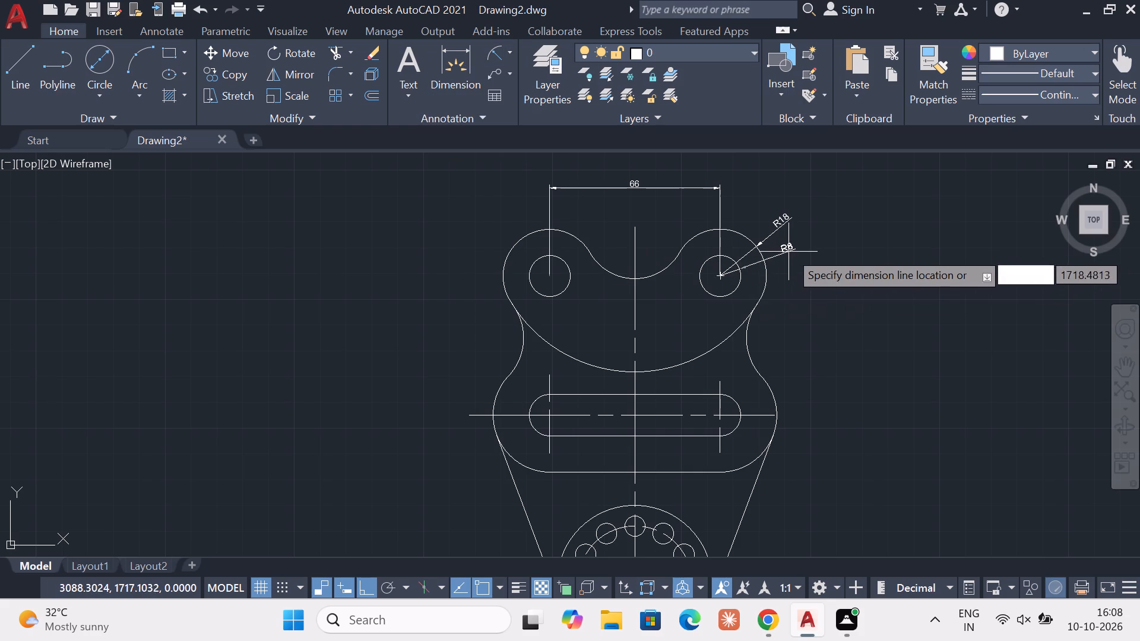
click(797, 248)
key(Escape)
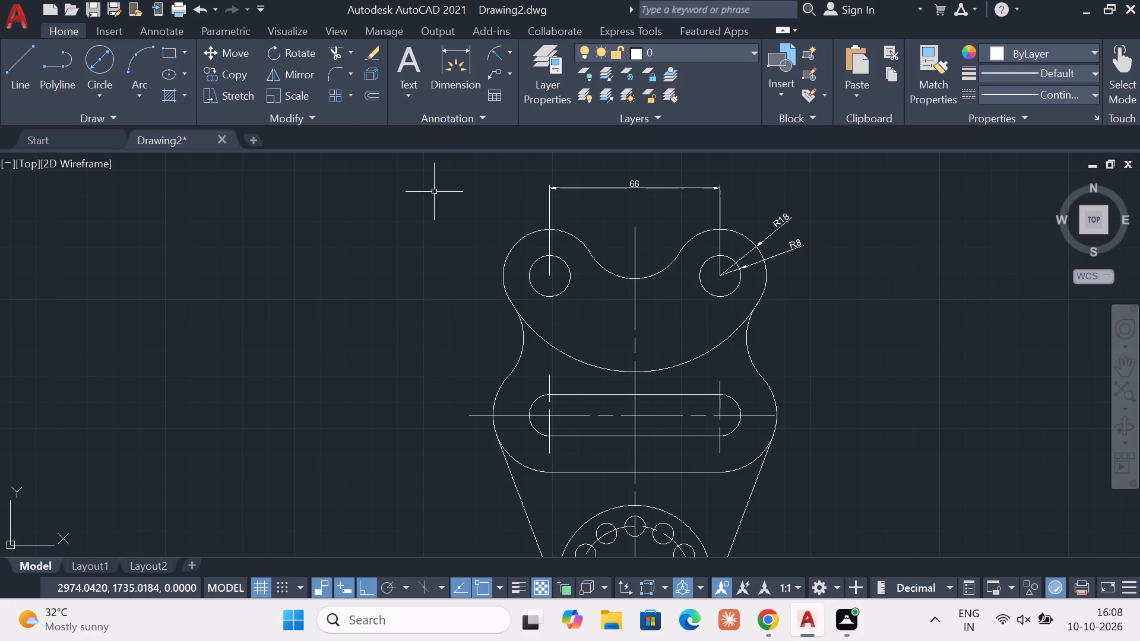
Add a radius dimension to the left lobe's hole, placing the text outside the profile to the upper left.
click(508, 49)
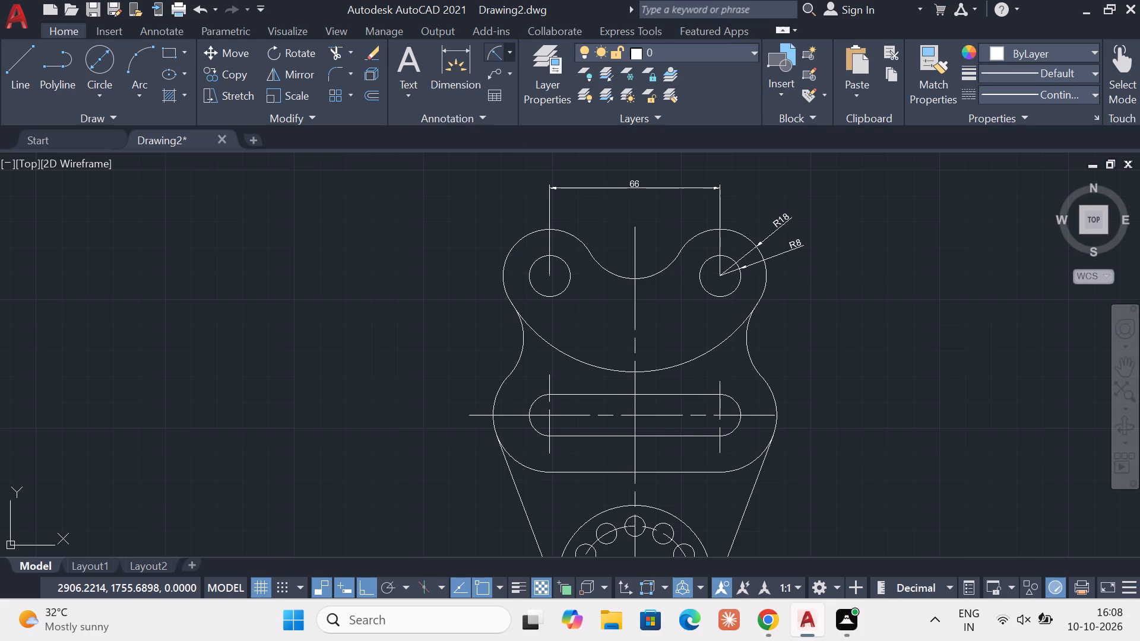
click(470, 224)
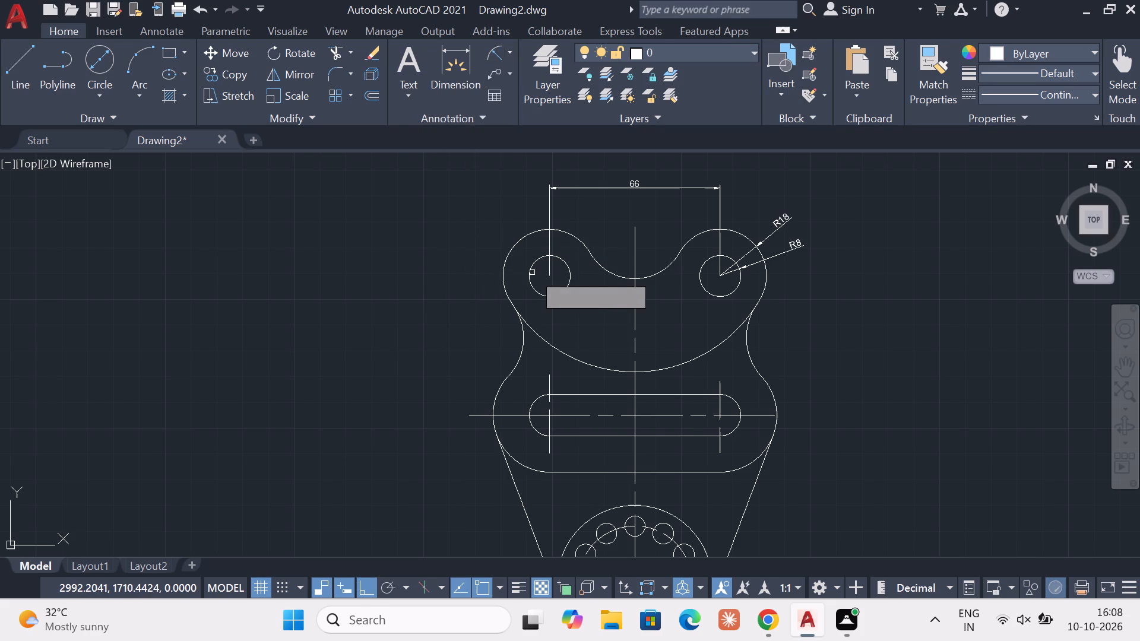
click(533, 269)
click(479, 241)
key(Escape)
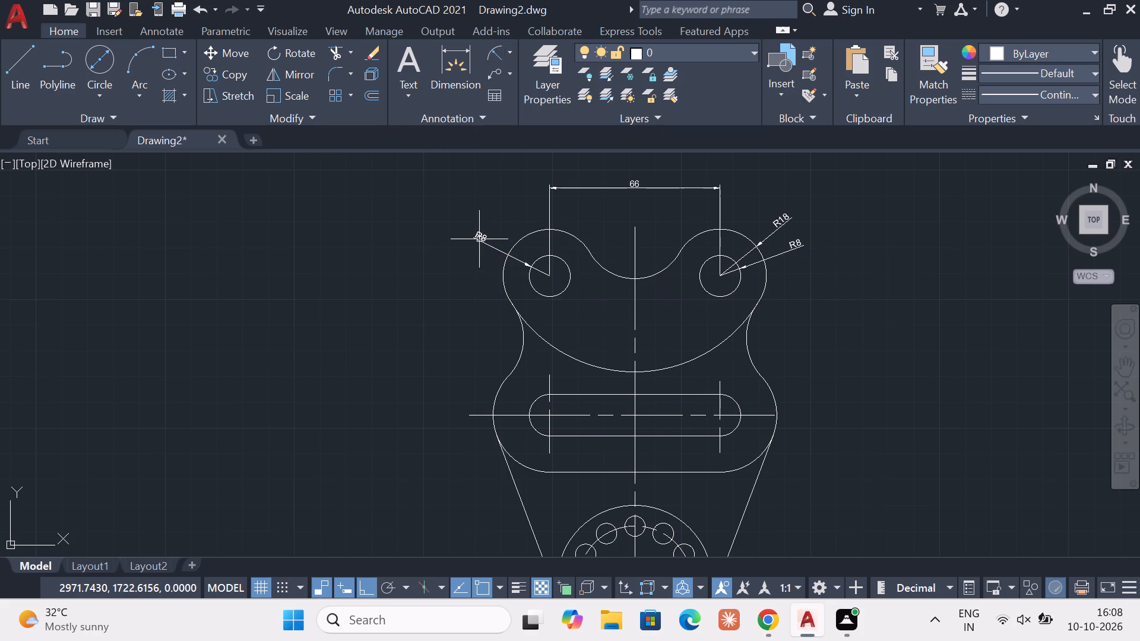
Add a radius dimension to the left lobe's outer arc, placing the text outside above the left hole's radius dimension.
click(505, 49)
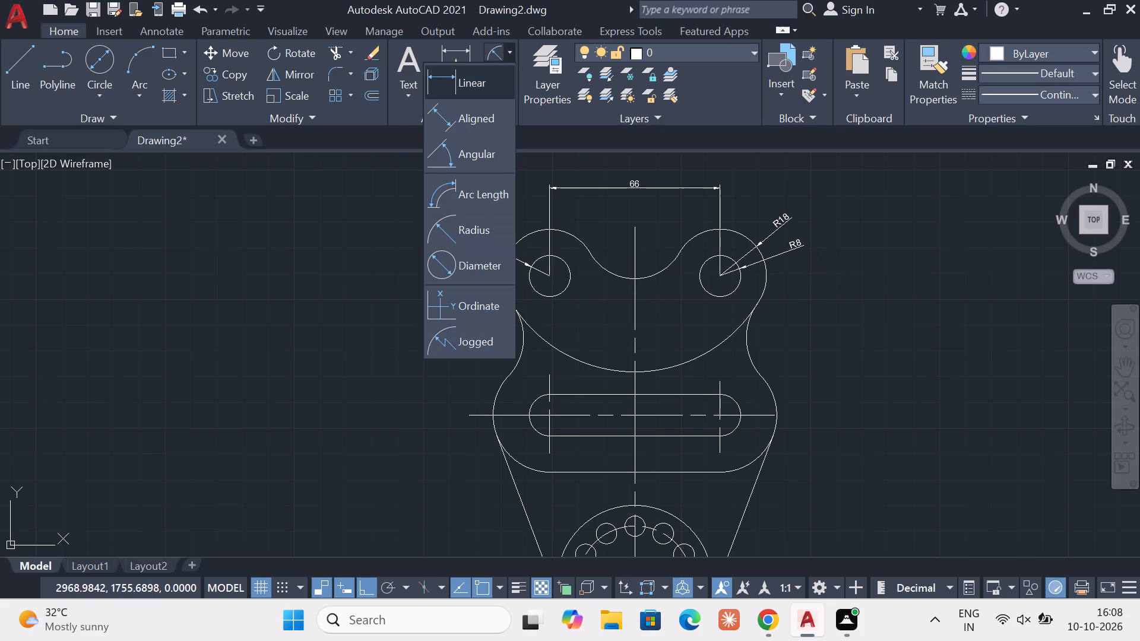
click(469, 223)
click(516, 242)
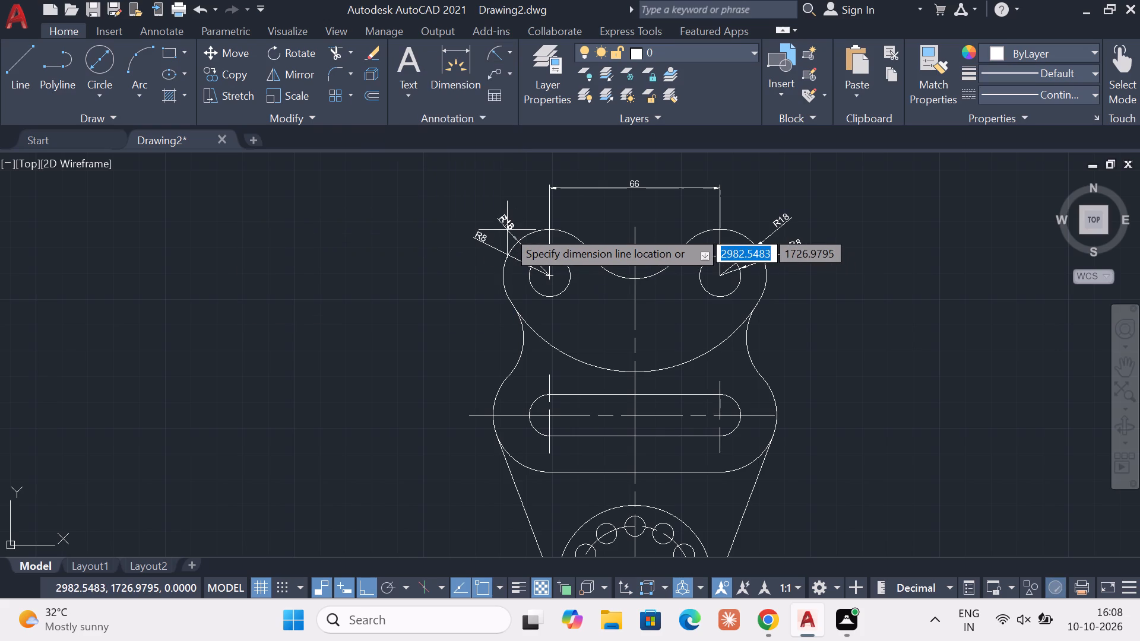
click(501, 229)
key(Escape)
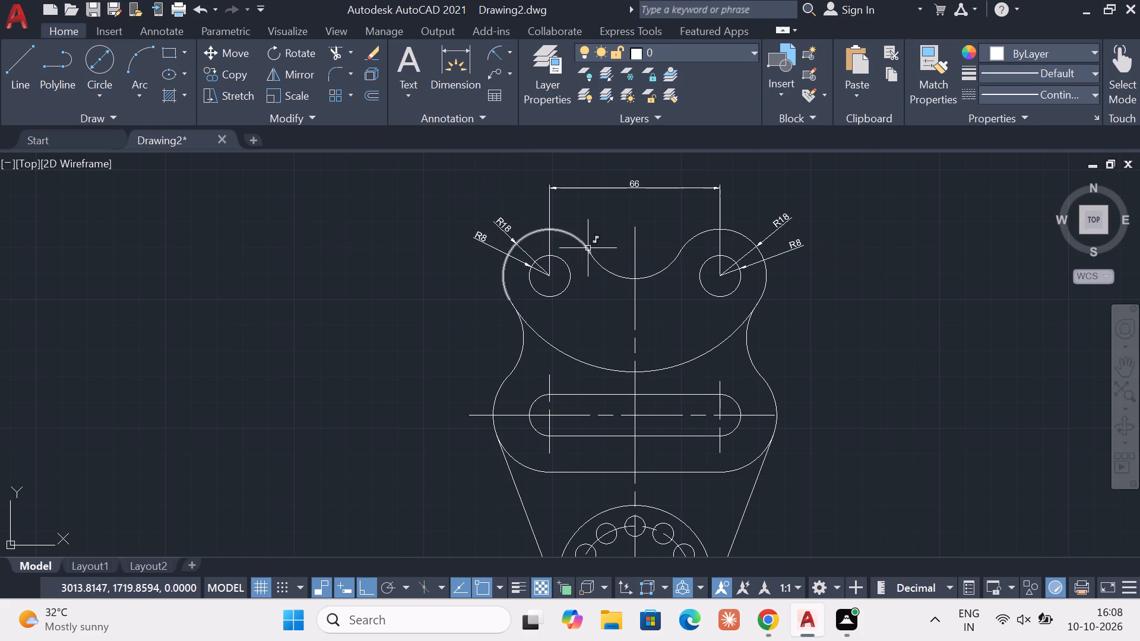
key(Escape)
key(Escape)
key(Escape)
key(Escape)
key(Escape)
key(Escape)
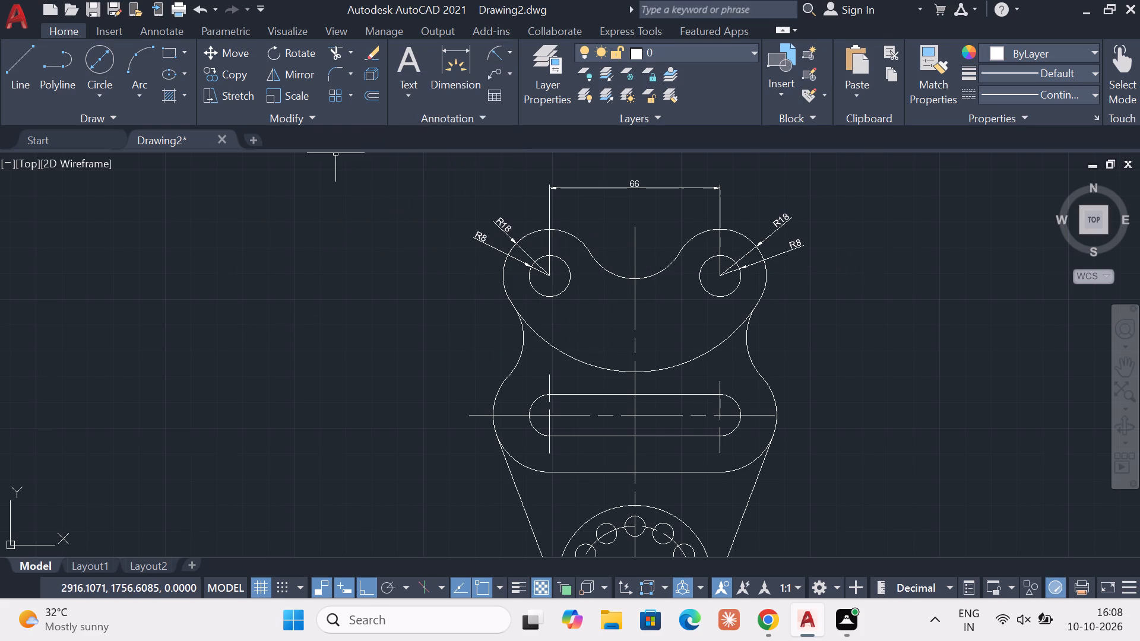
Dimension the vertical distance from the left lobe hole's centre to the slot's left arc centre, placing it left of the profile.
click(505, 56)
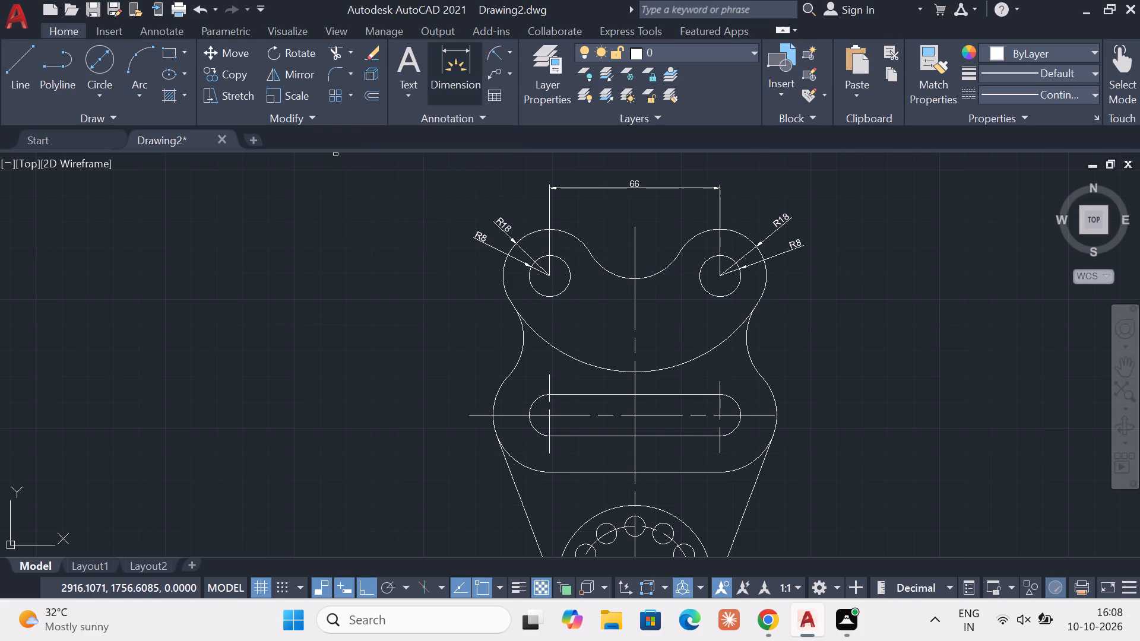
click(512, 51)
click(479, 79)
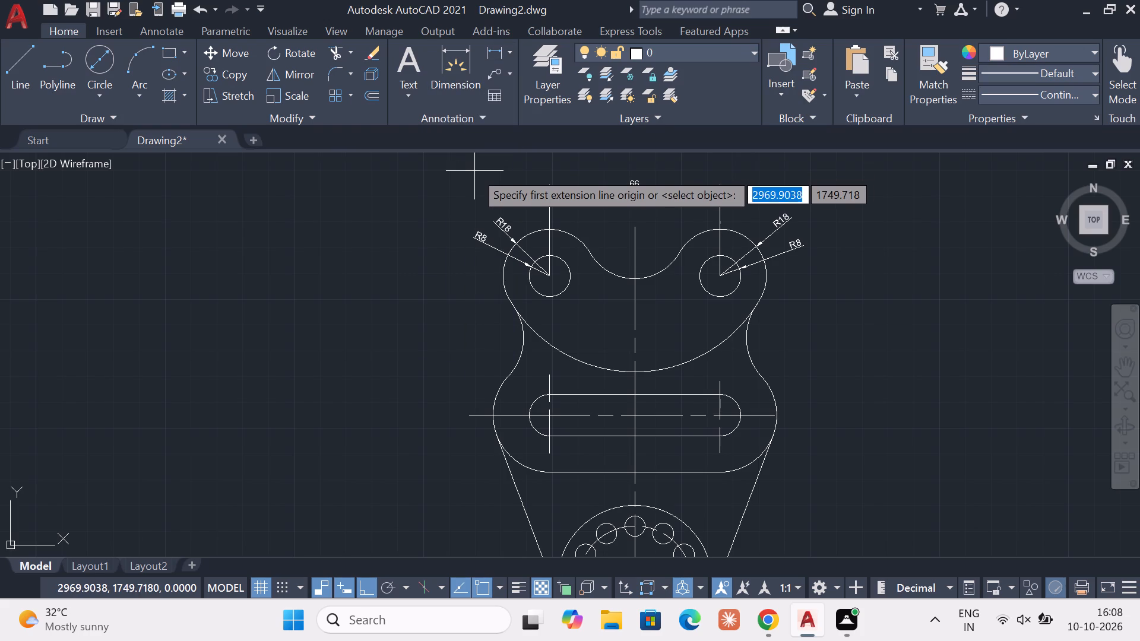
click(546, 275)
click(550, 415)
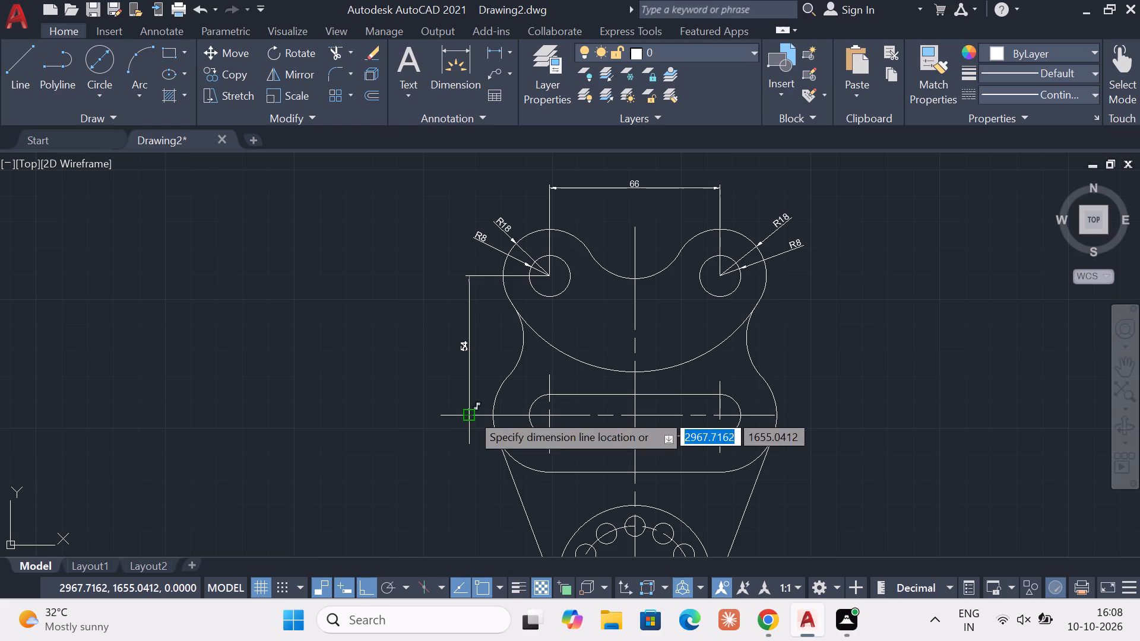
click(451, 413)
key(Escape)
key(Escape)
key(Escape)
key(Escape)
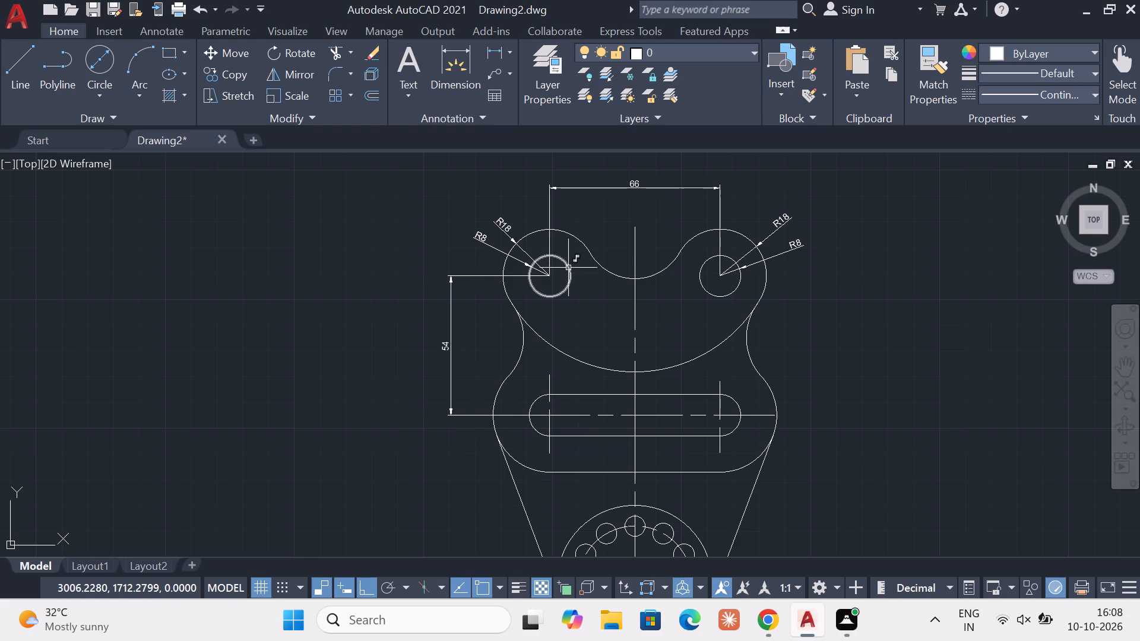
key(Escape)
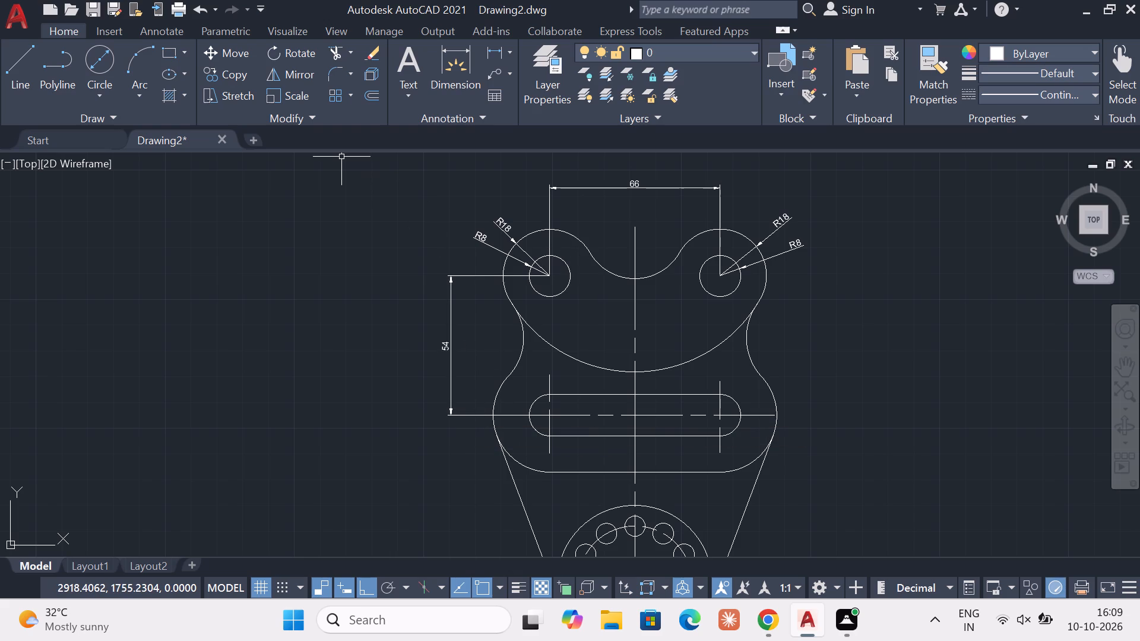
Add a radius dimension to the large arc joining the two lobes above the slot, near its left portion.
click(508, 48)
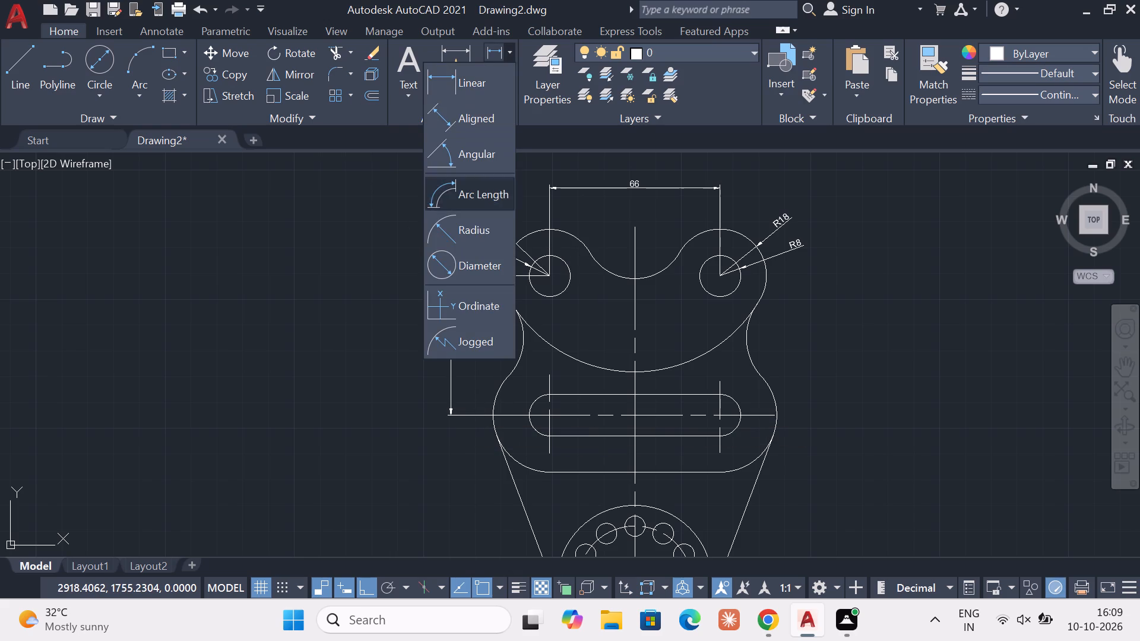
click(453, 236)
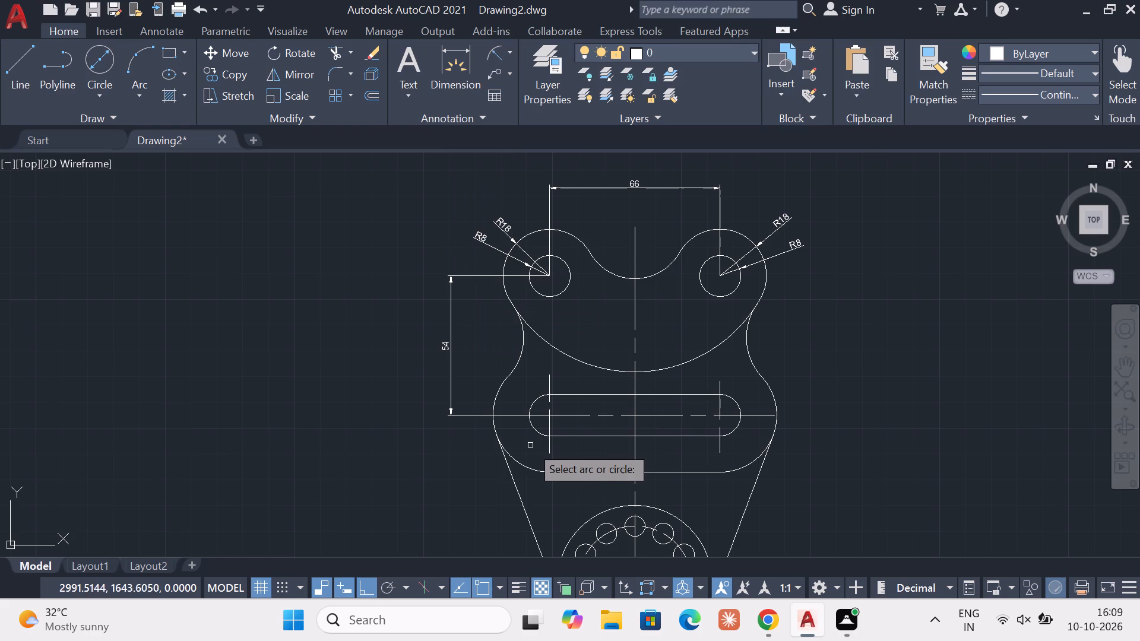
click(565, 356)
click(547, 357)
key(Escape)
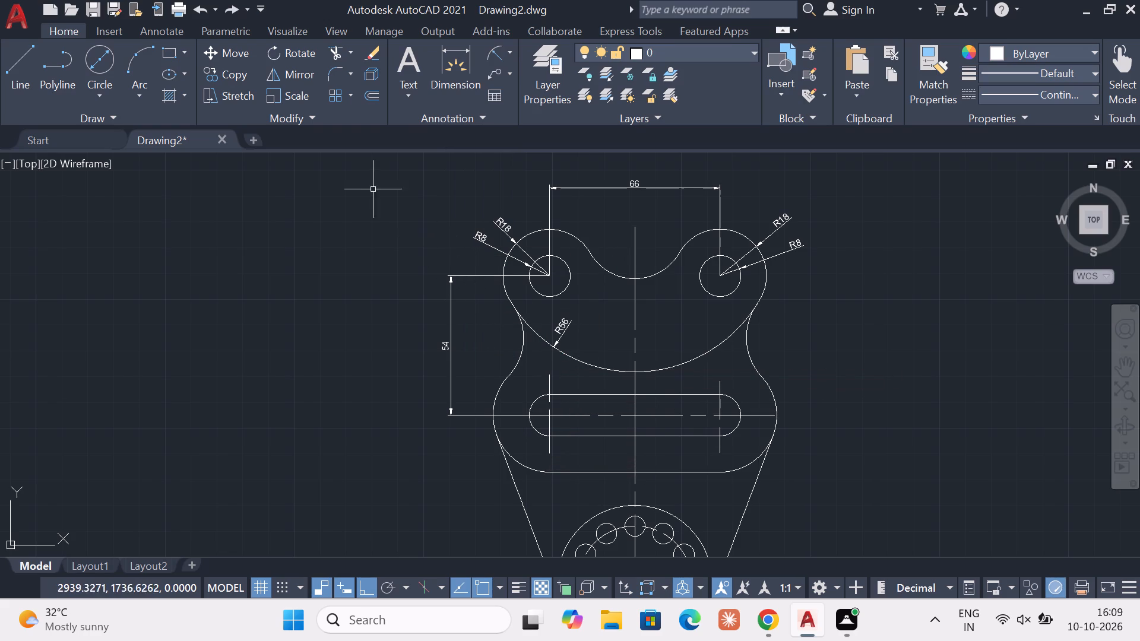
Add a radius dimension to the concave arc on the profile's right side, placing the text outside the profile.
click(496, 48)
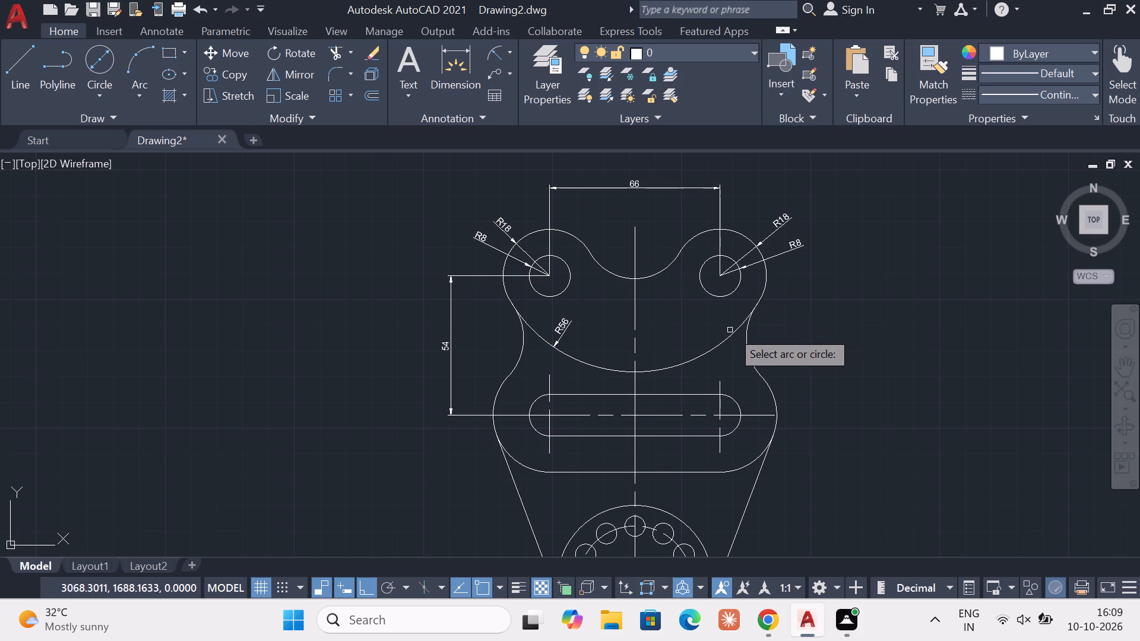
click(748, 332)
click(777, 331)
key(Escape)
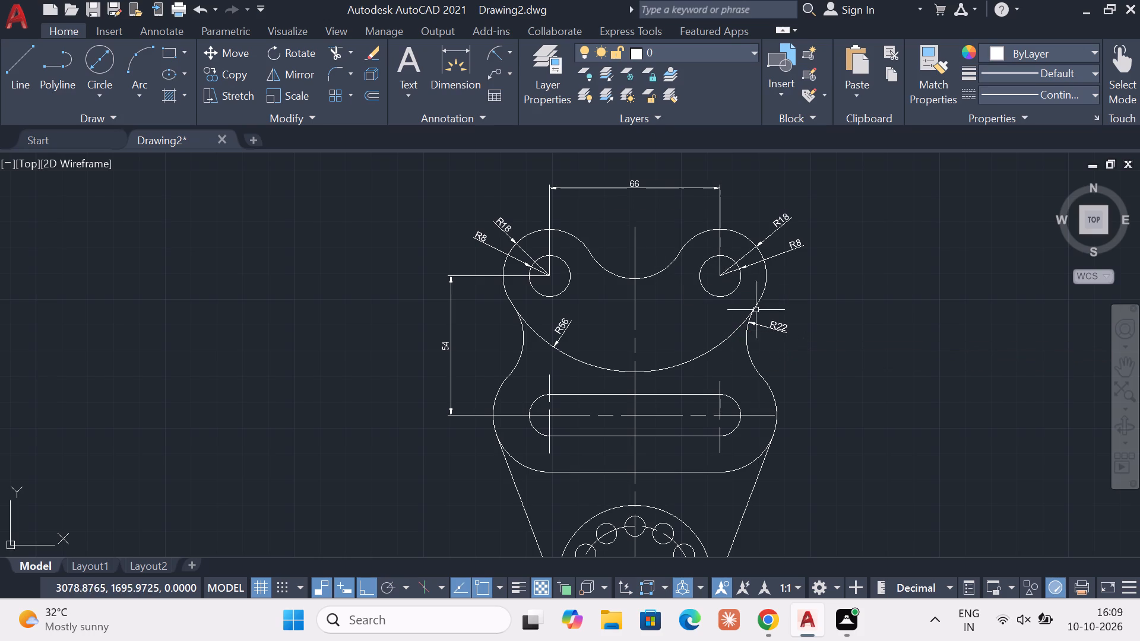
Add a radius dimension to the slotted base's right outer arc, placing the text outside to the upper right.
click(498, 58)
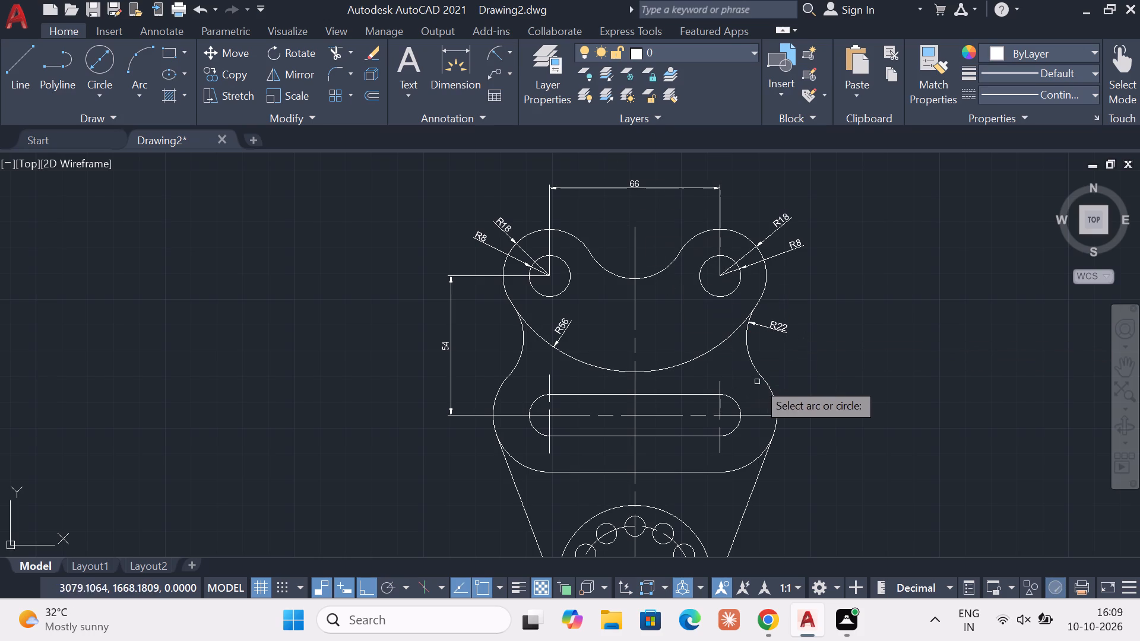
click(768, 388)
click(795, 376)
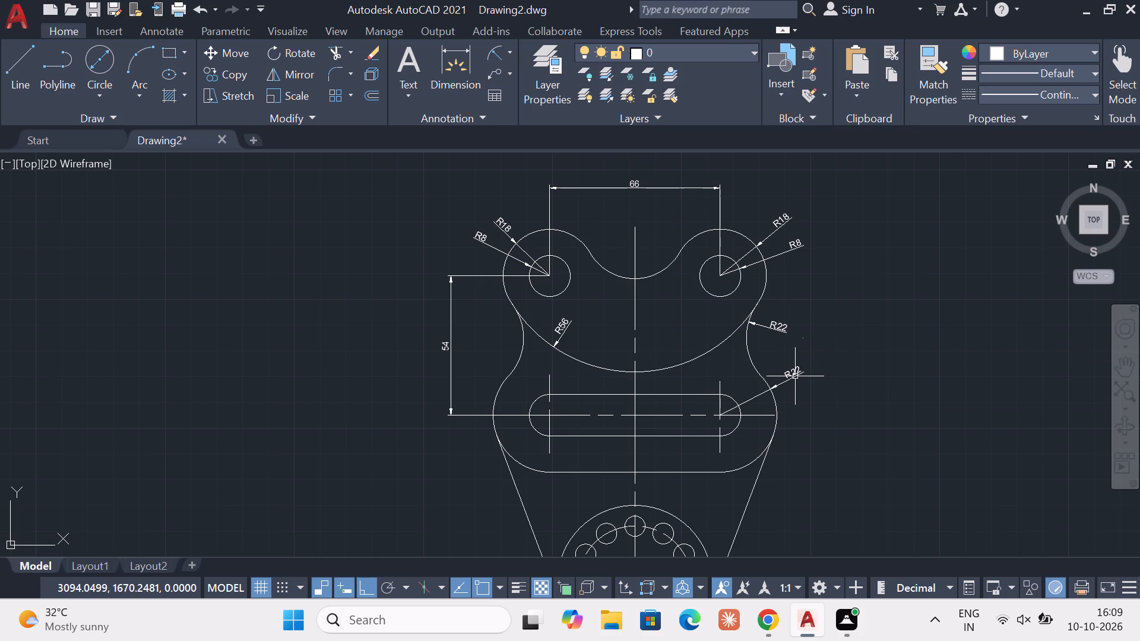
key(Escape)
Dimension the horizontal distance between the slot's two arc centres, placing the dimension just below the slot.
click(445, 72)
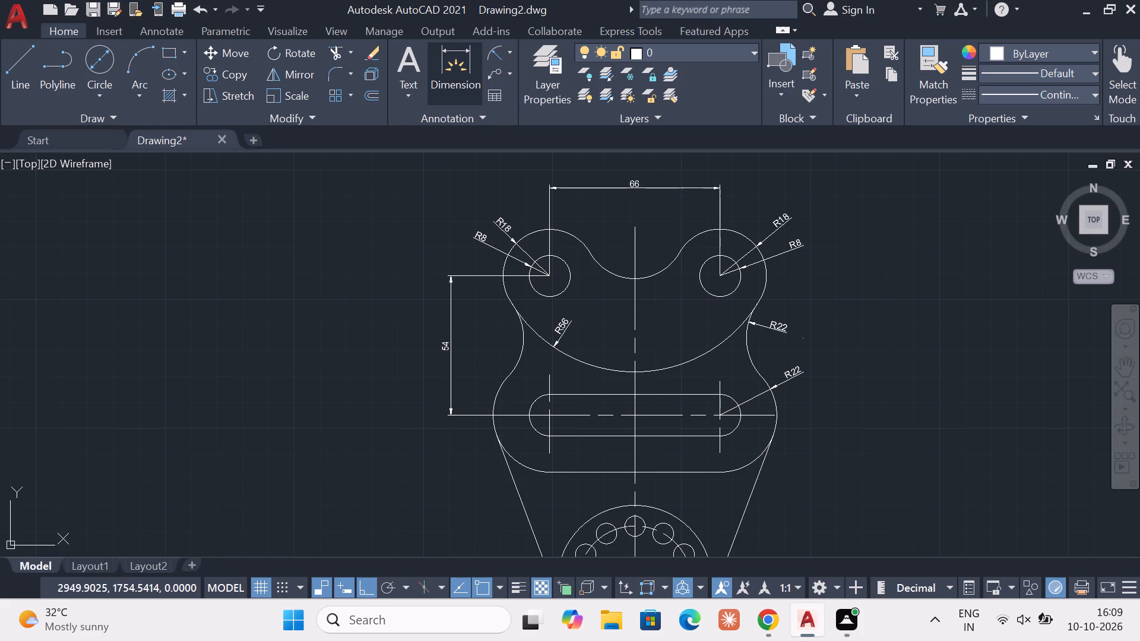
click(552, 416)
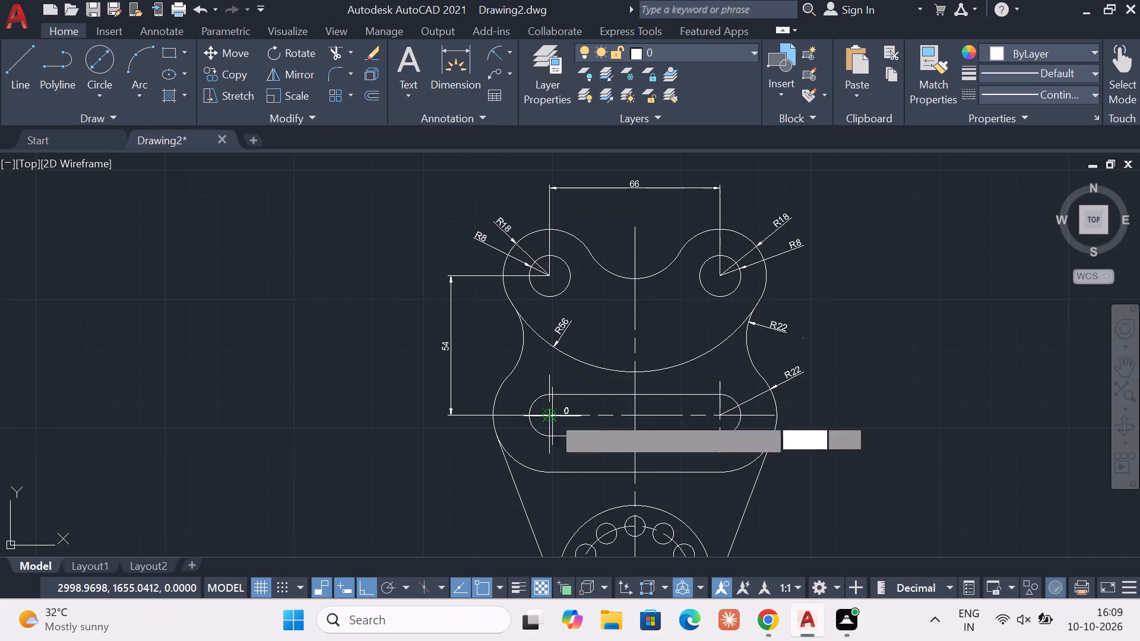
click(719, 416)
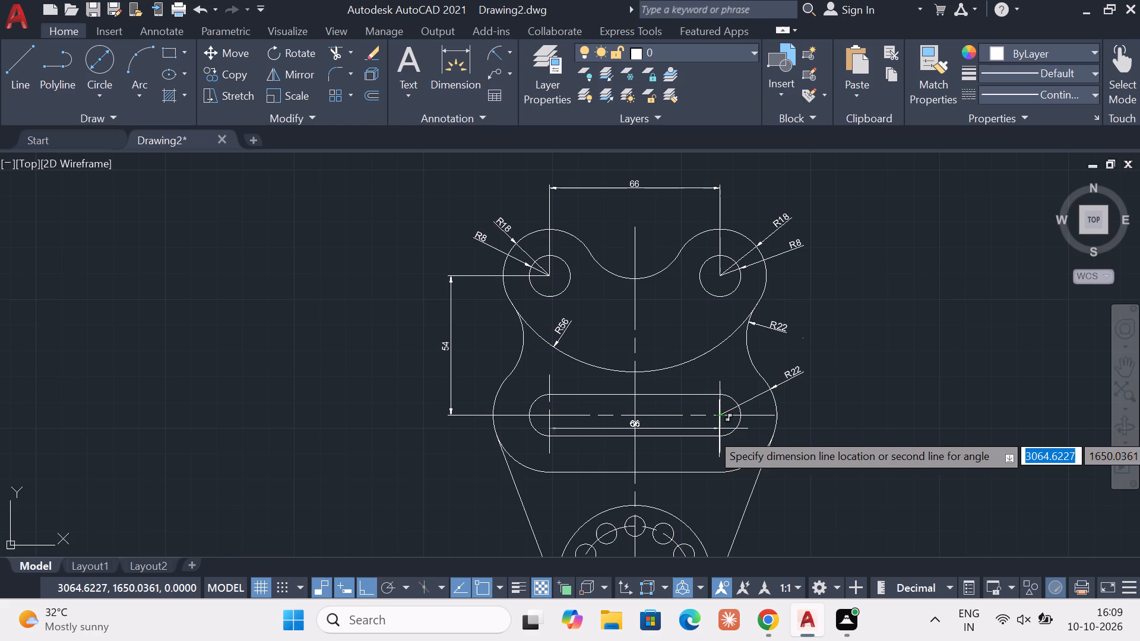
click(721, 452)
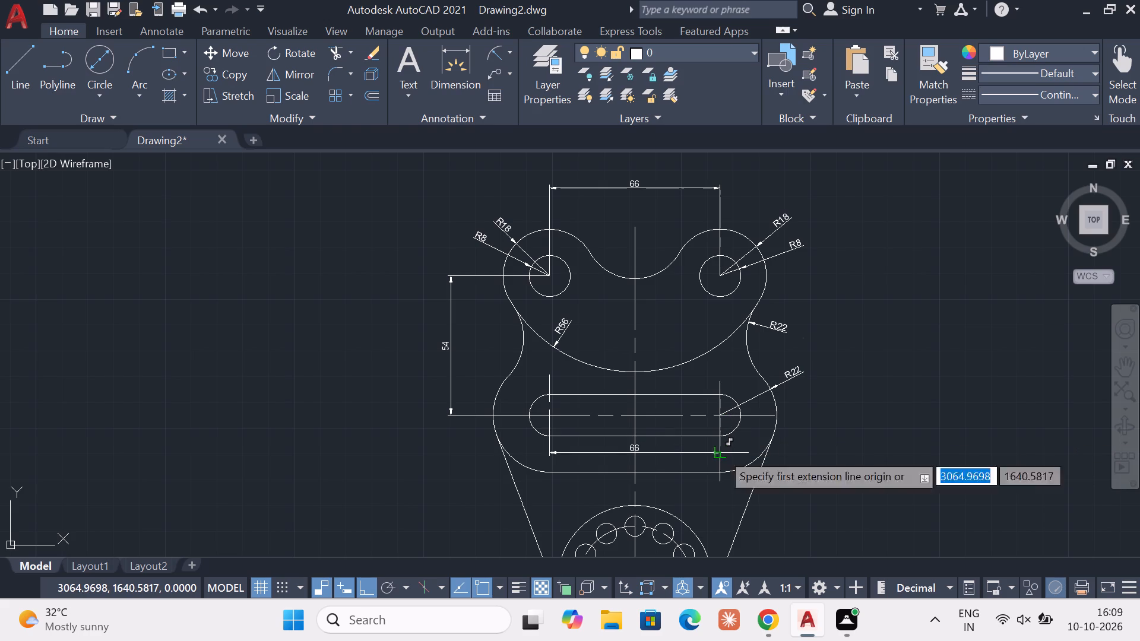
key(Escape)
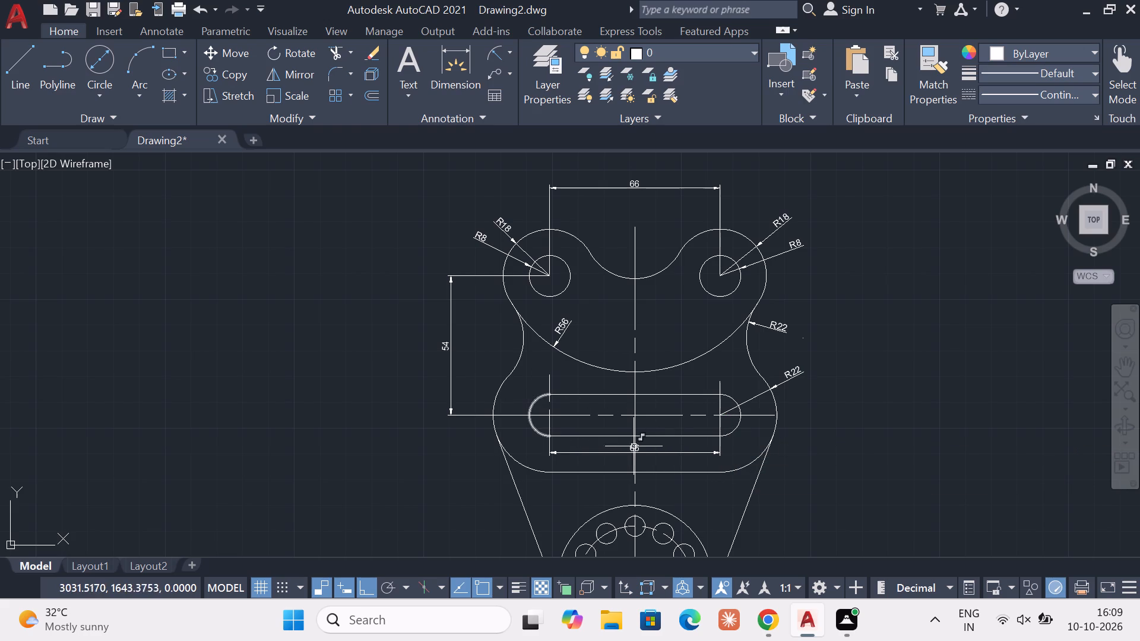
Override the text of the slot's centre-to-centre dimension with 74.
scroll(637, 450, up, 2)
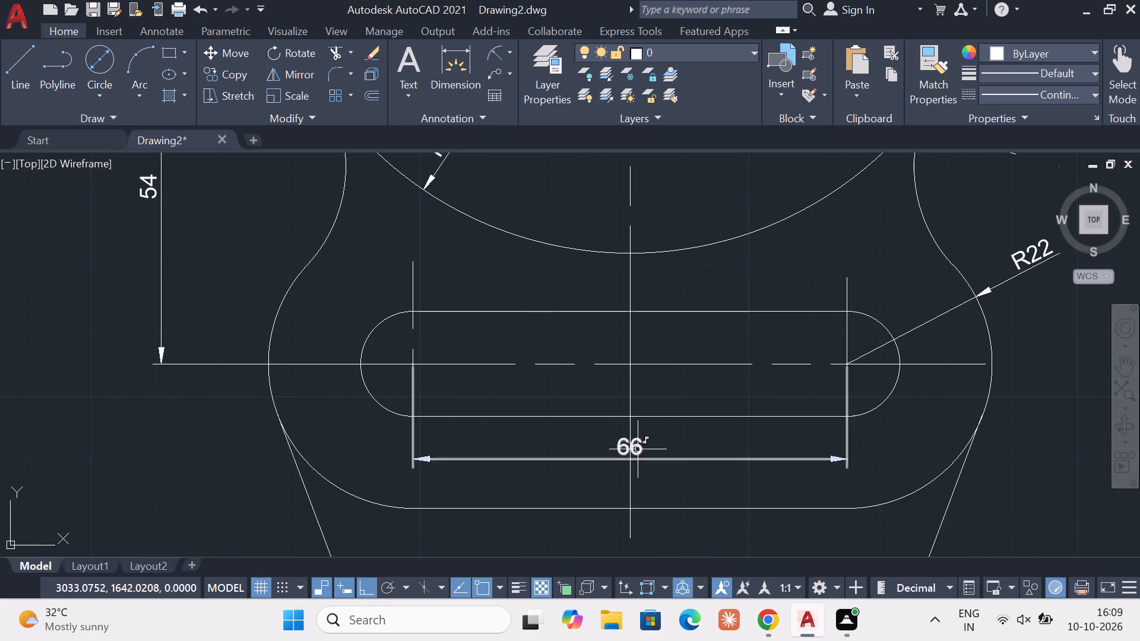
double_click(638, 449)
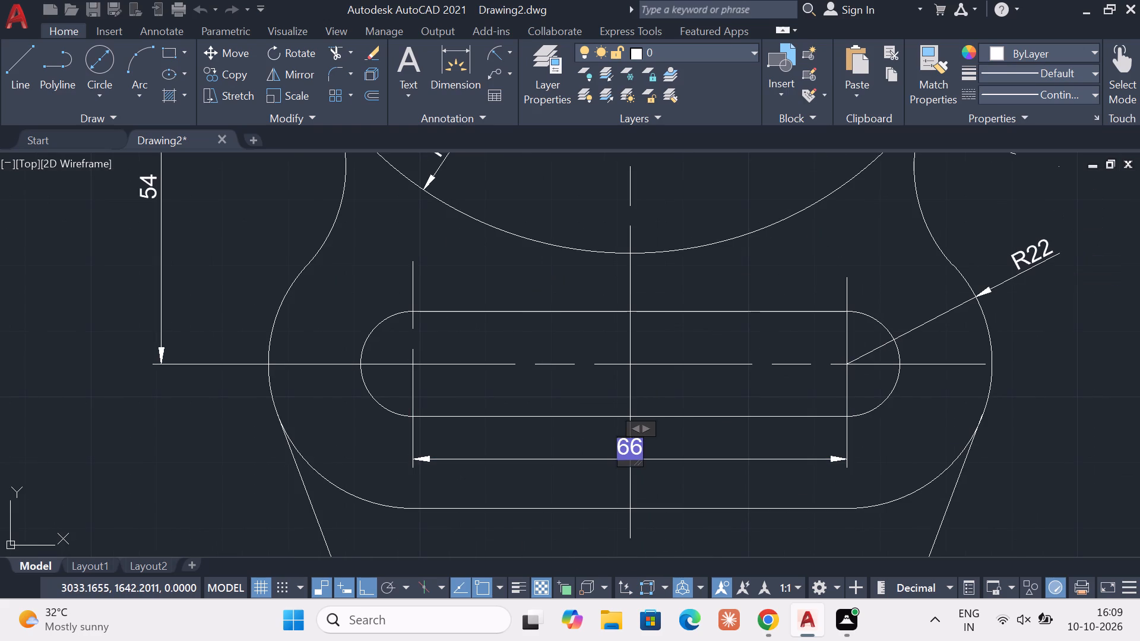
click(638, 449)
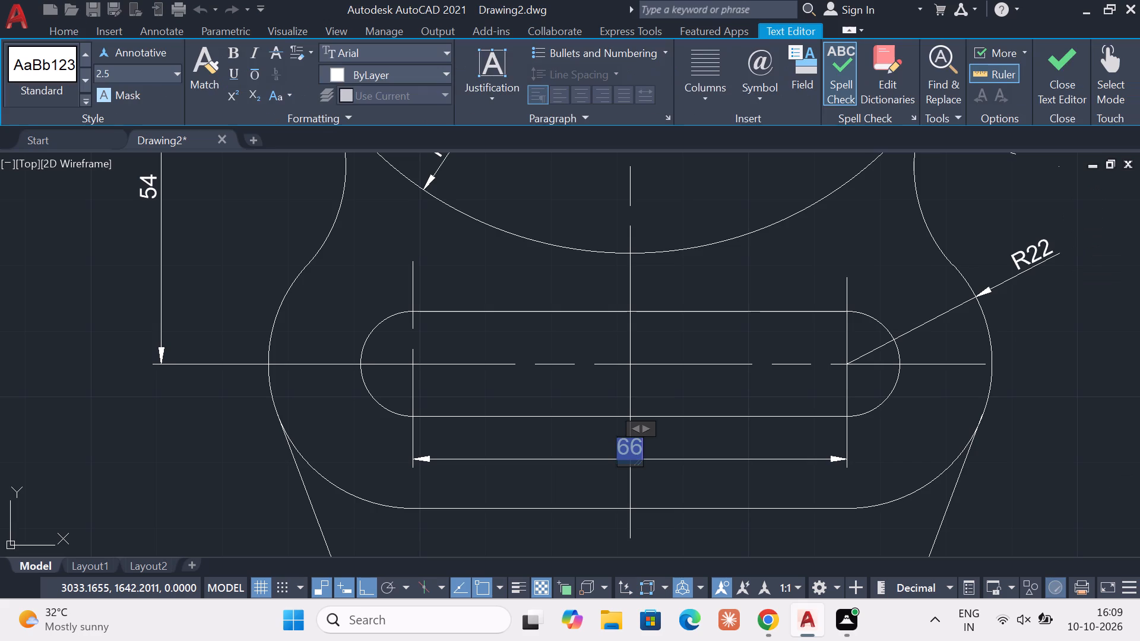
text(74)
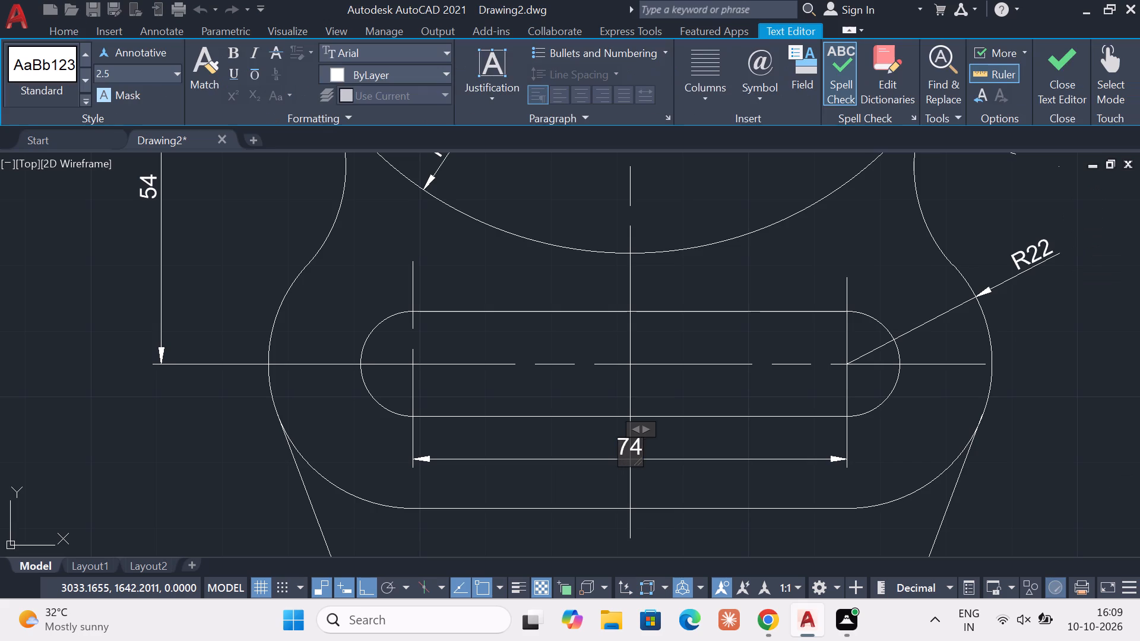
click(738, 437)
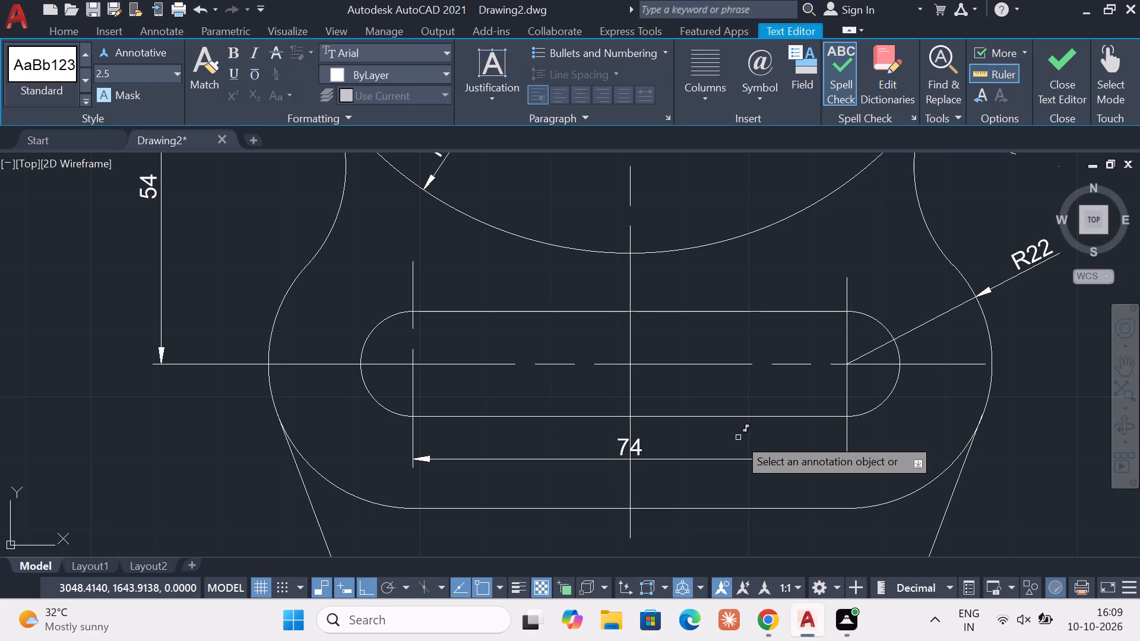
key(Escape)
scroll(755, 434, down, 1)
key(Escape)
Add a radius dimension to the slot's right end arc, placing the text outside the profile to the lower right.
scroll(704, 408, down, 1)
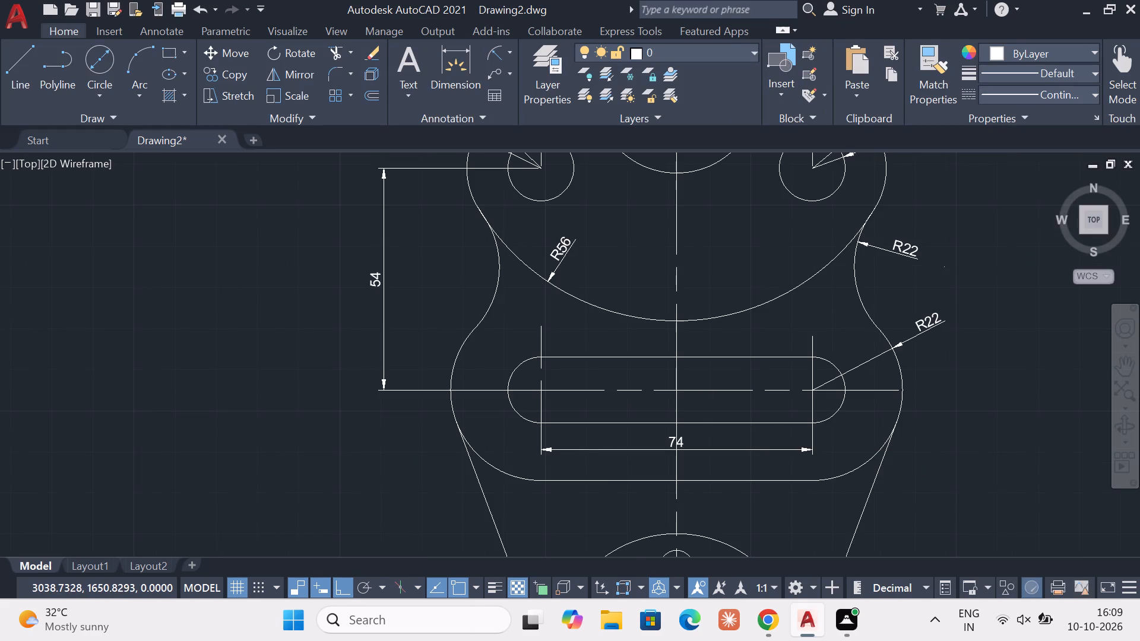
middle_drag(704, 427, 696, 387)
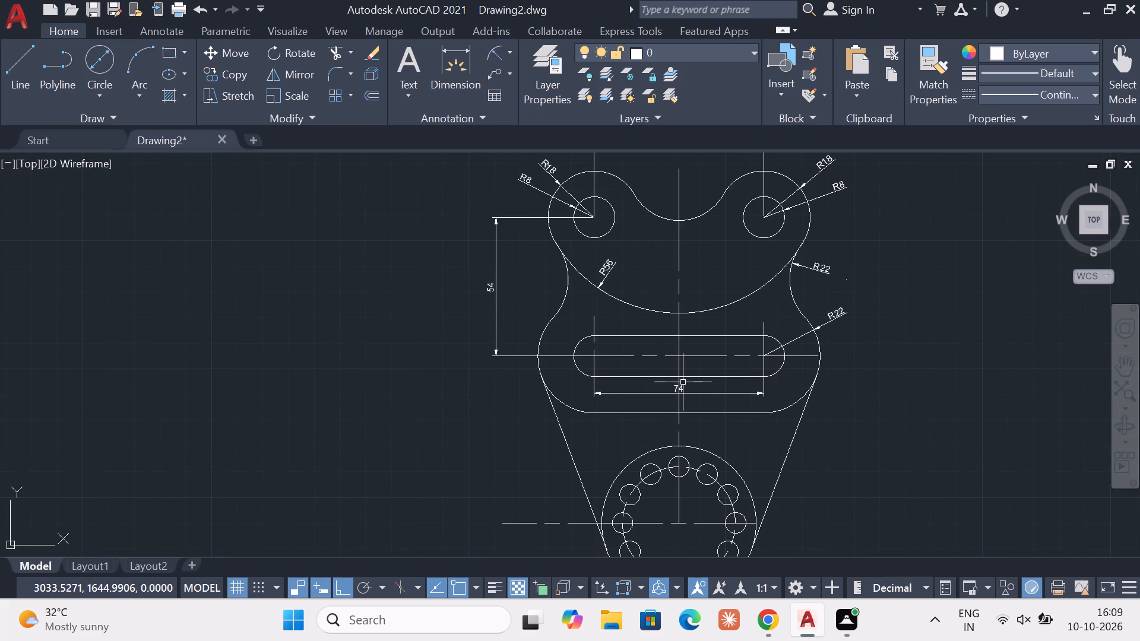
click(495, 51)
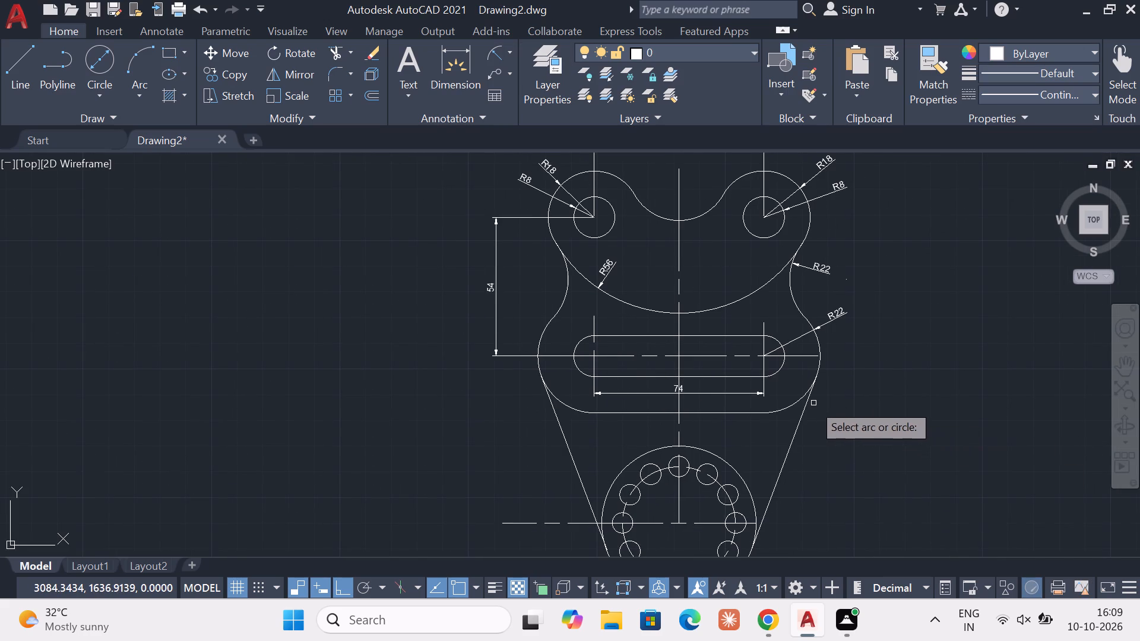
click(776, 372)
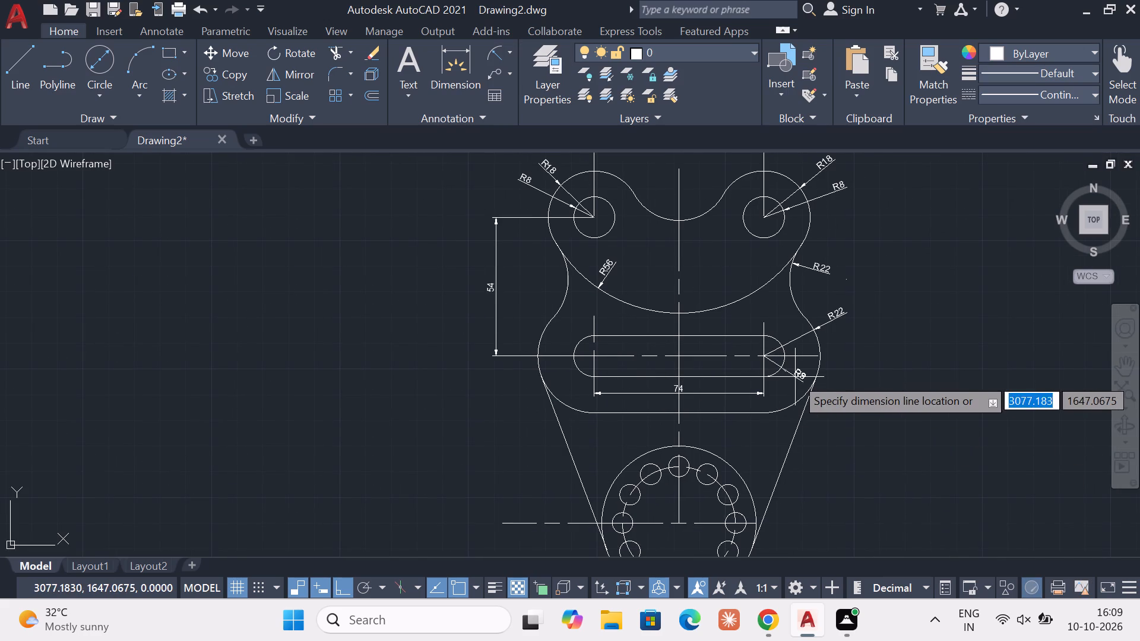
click(832, 389)
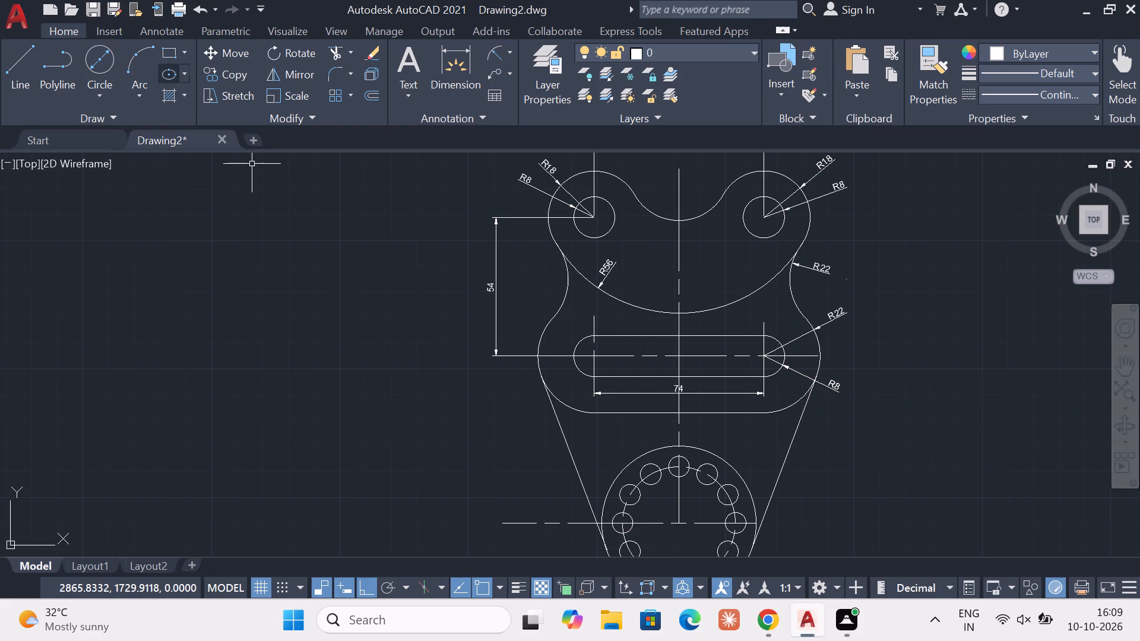
Dimension the vertical distance from the slot's centre to the flange's centre, placing it outside the profile to the left, below the 54 dimension.
click(510, 52)
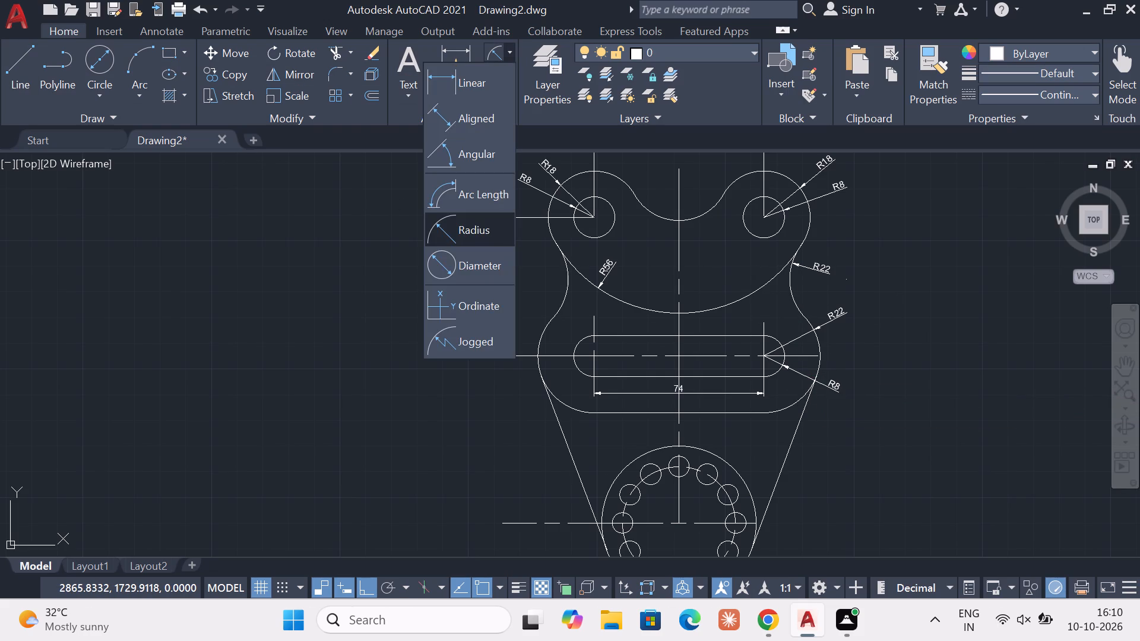
click(482, 73)
middle_drag(552, 262, 566, 179)
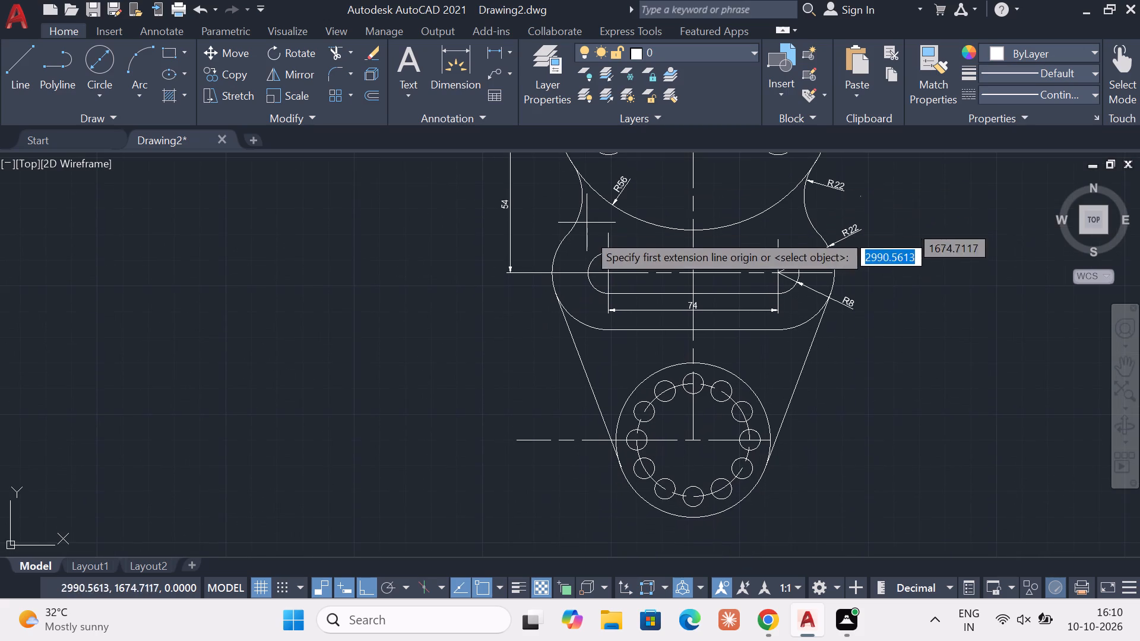
click(692, 275)
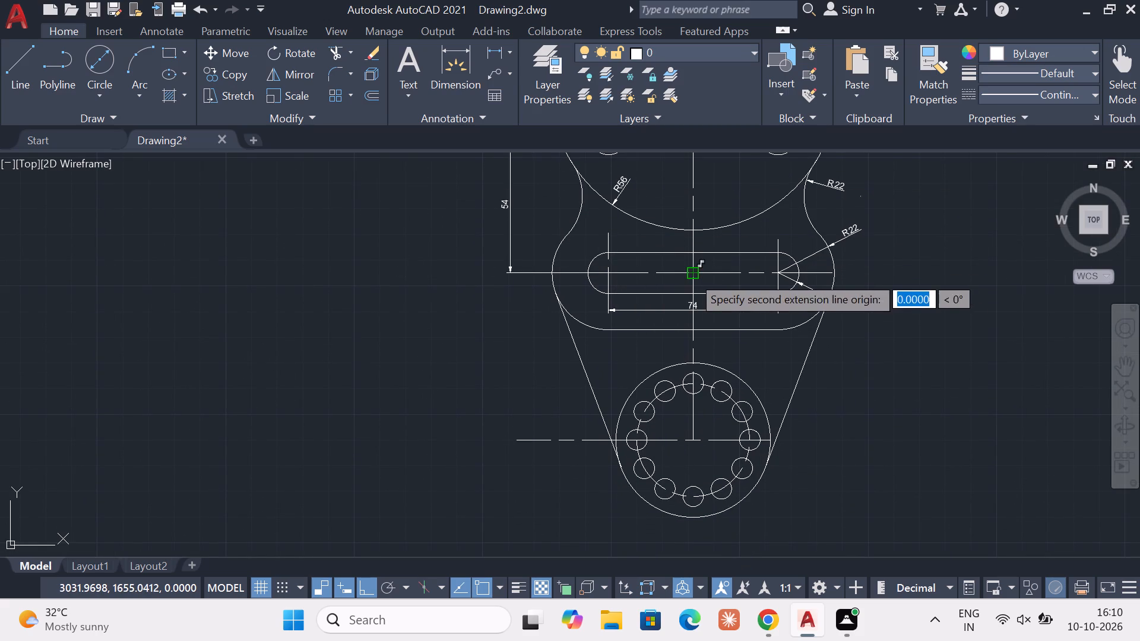
click(695, 440)
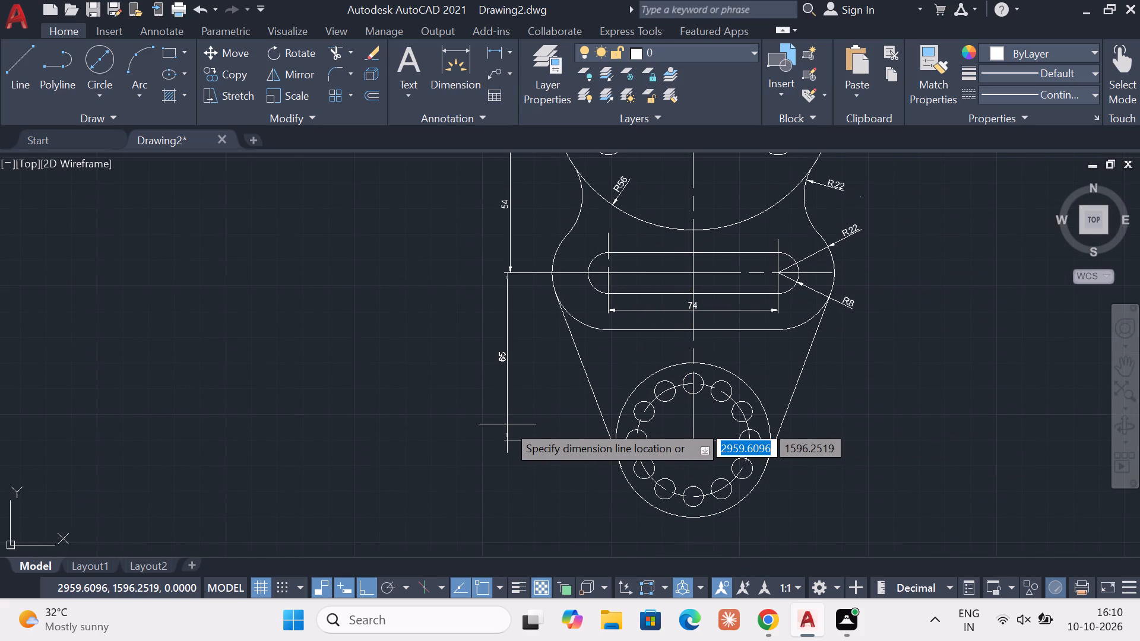
click(507, 424)
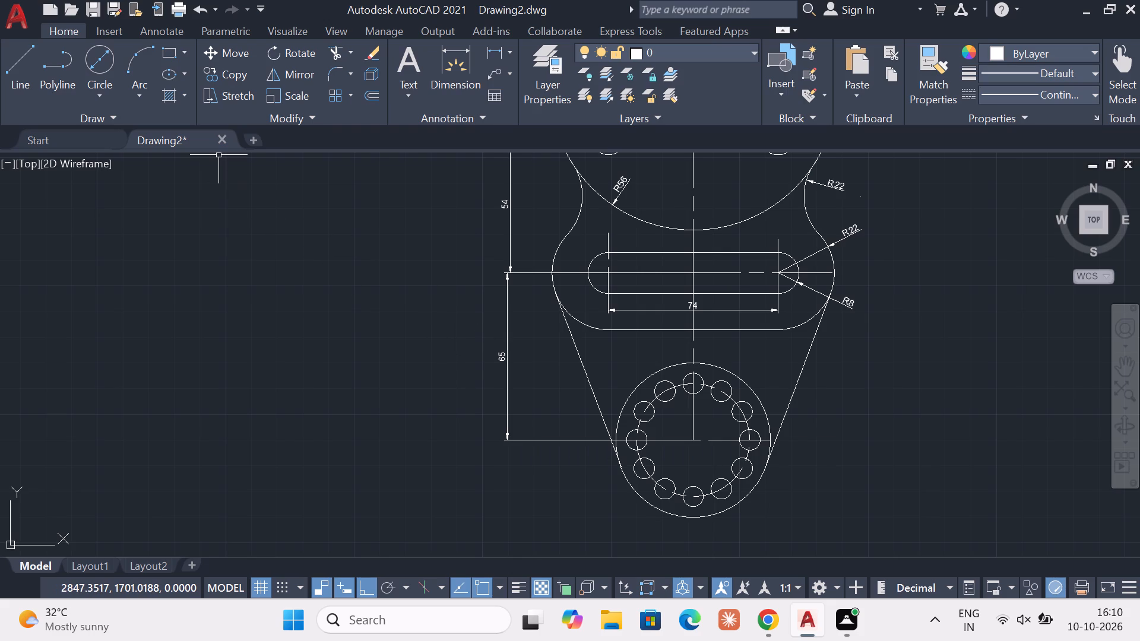
Add a radius dimension to the concave arc between the two upper lobes, placing the text just above the arc.
click(506, 55)
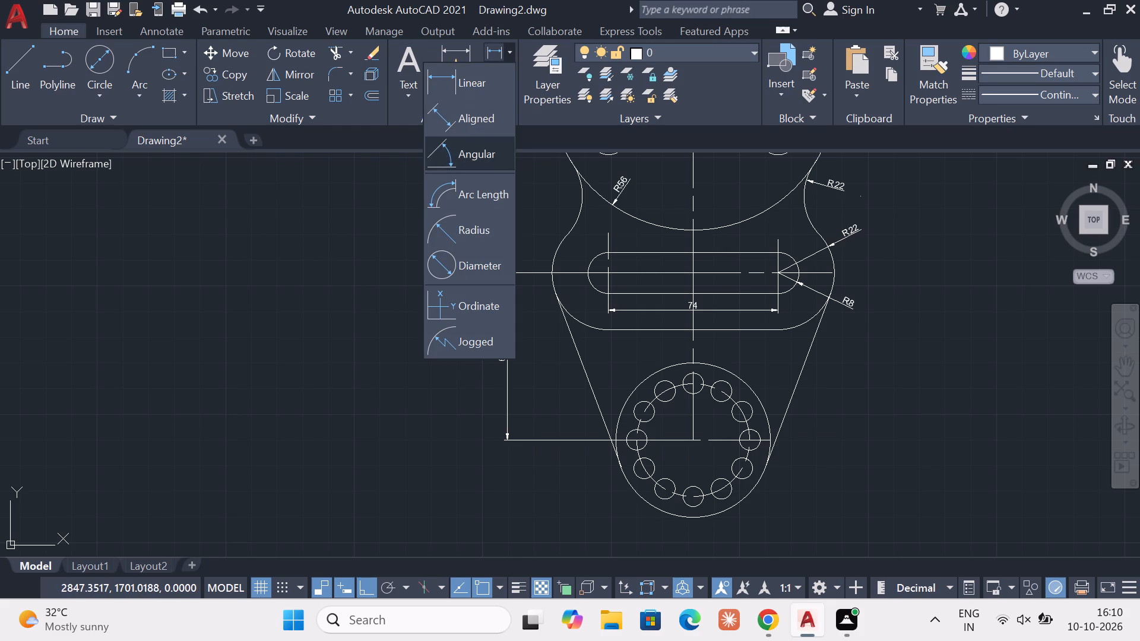
click(473, 225)
middle_drag(641, 252, 603, 369)
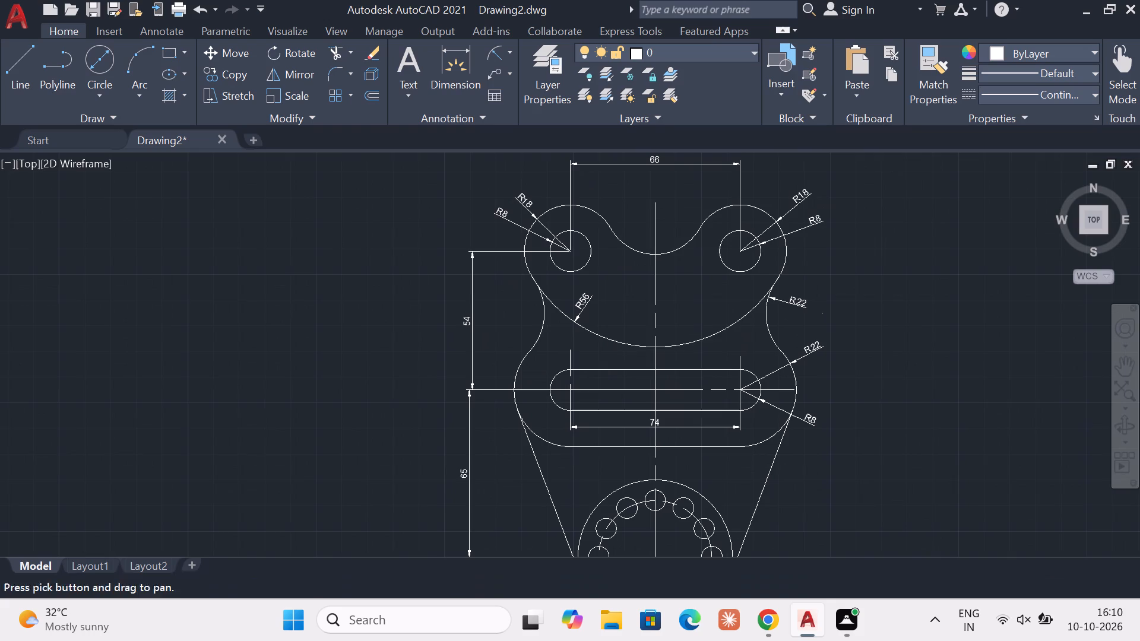
click(643, 255)
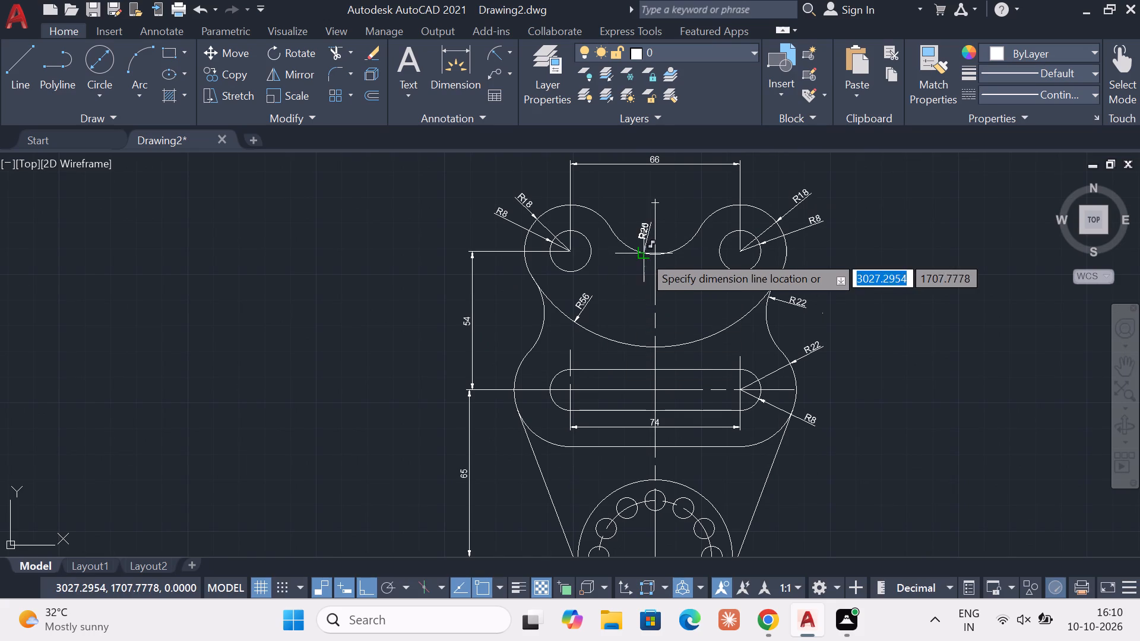
click(643, 241)
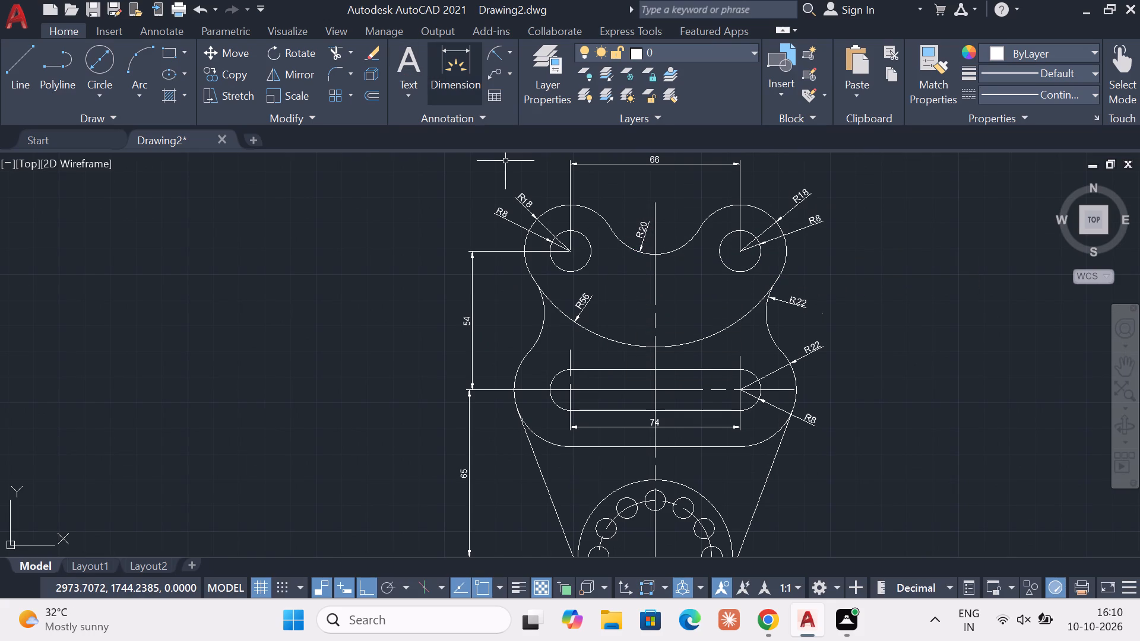
Add a diameter dimension to the flange's dashed hole pitch circle, placing the text outside the flange to the lower right.
click(511, 55)
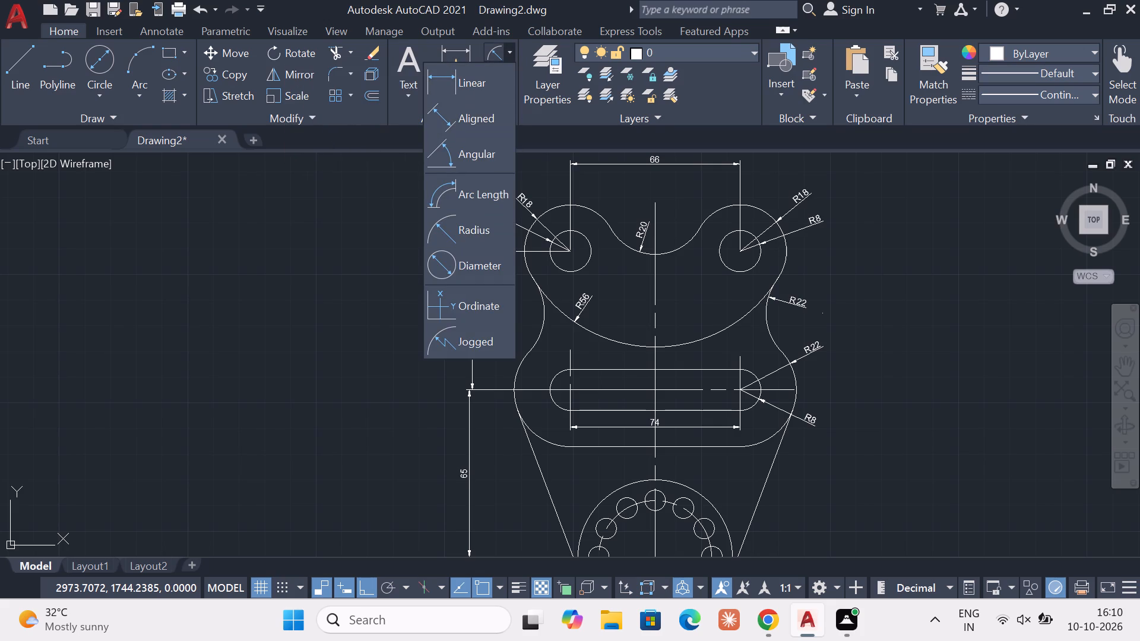
click(468, 263)
middle_drag(764, 404, 715, 217)
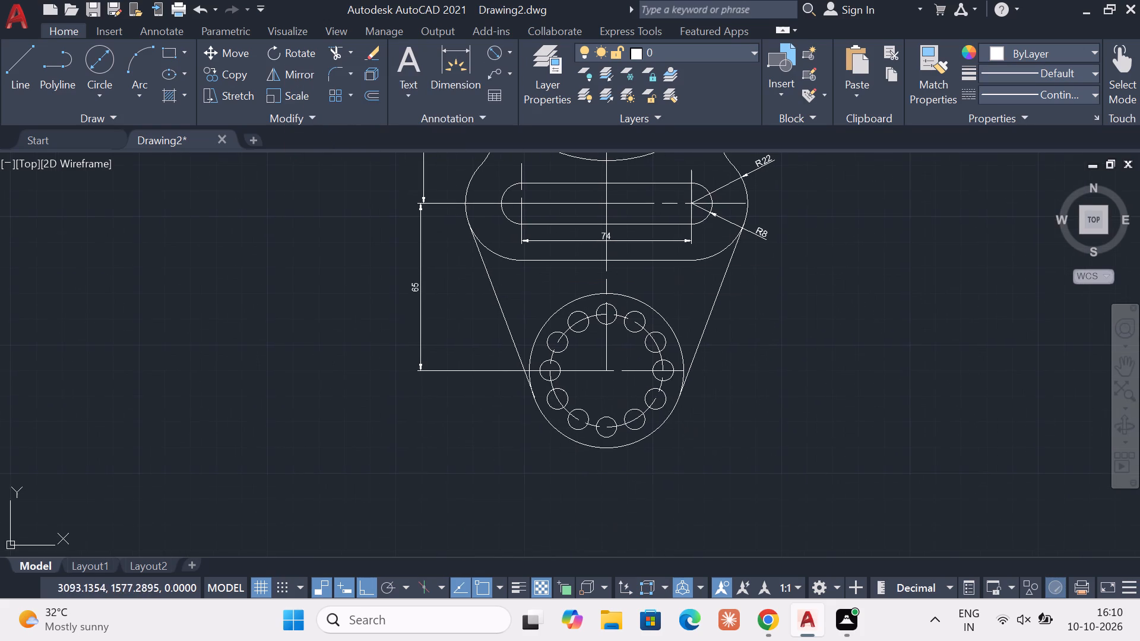
click(662, 385)
click(709, 396)
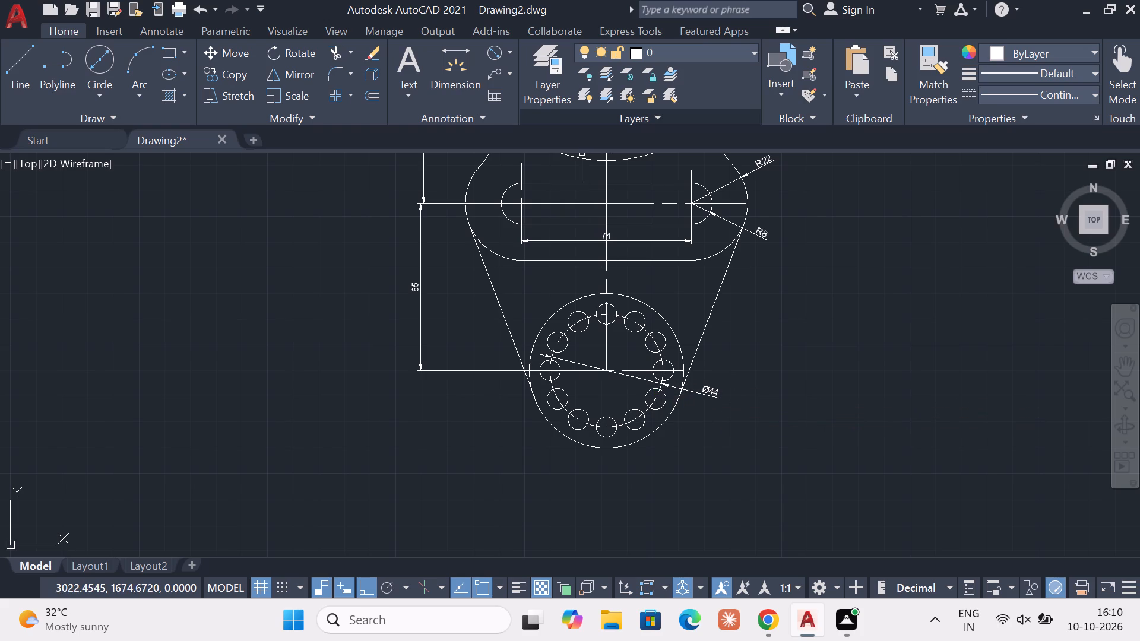
Add a diameter dimension to the flange's outer circle, placing the text outside to the lower left.
click(514, 53)
click(485, 269)
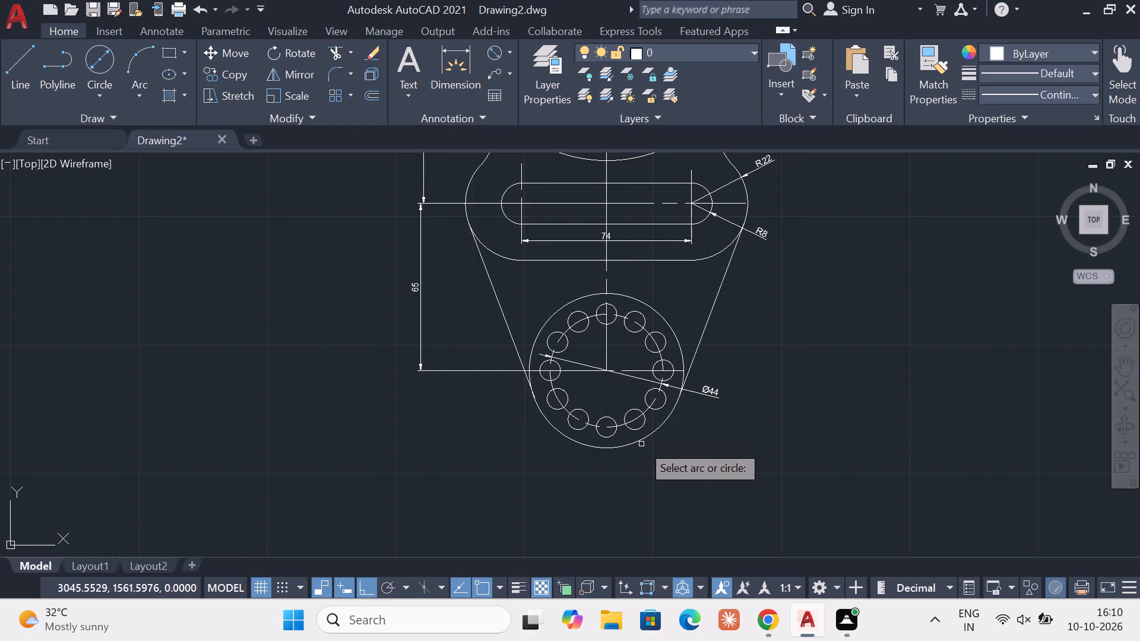
click(649, 438)
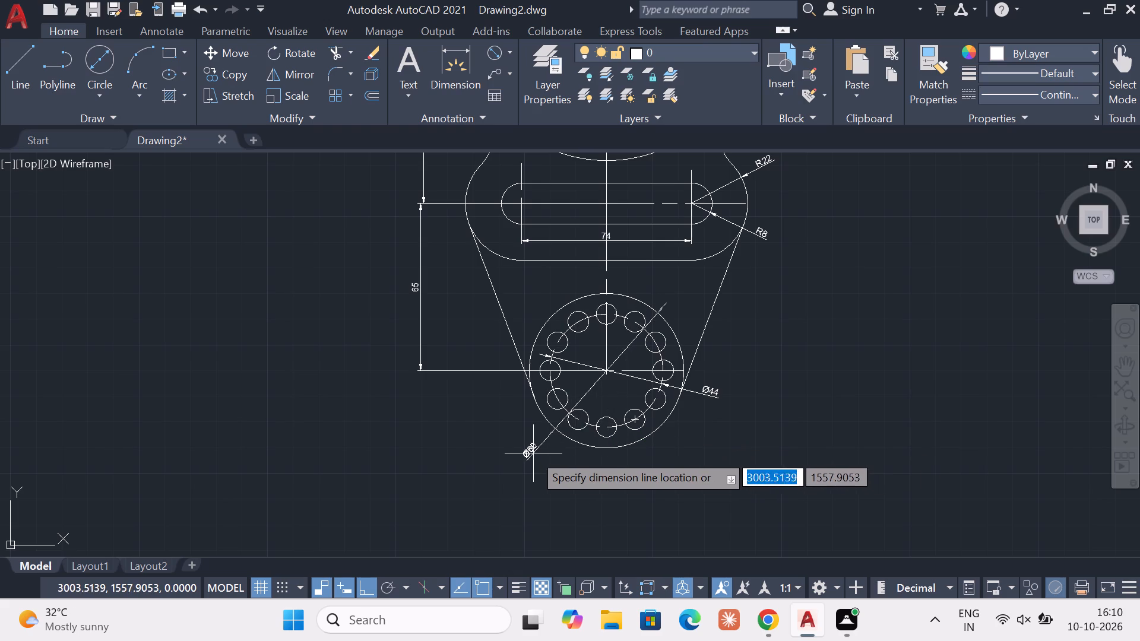
click(533, 453)
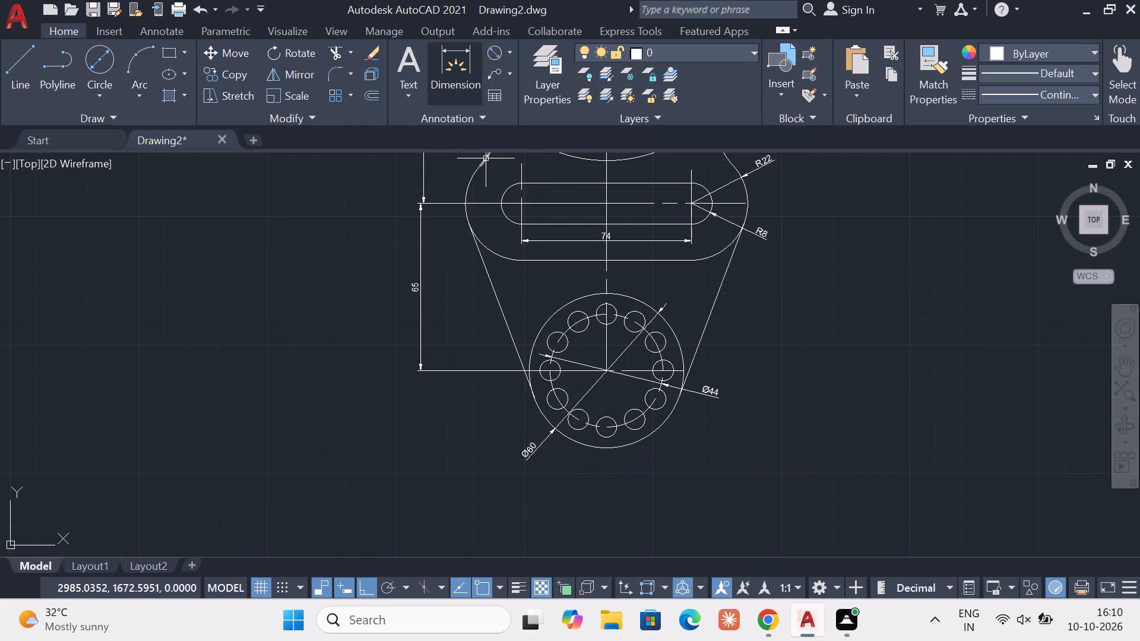
Add a diameter dimension to the small flange hole at the lower left, placing the text outside the flange beside the outer circle's dimension.
click(470, 64)
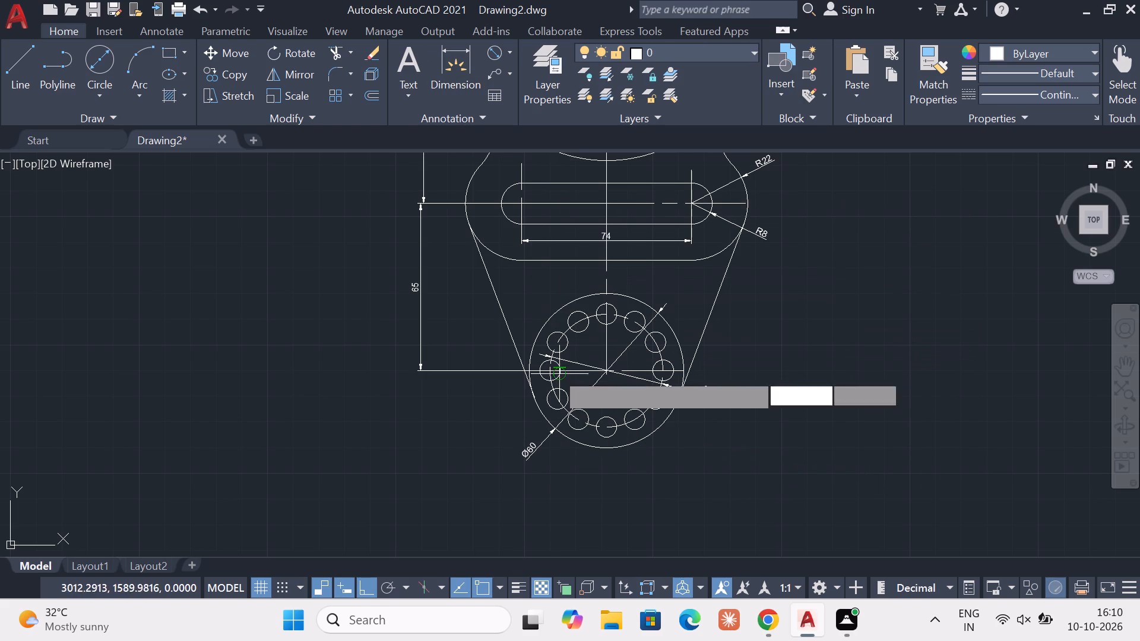
click(506, 49)
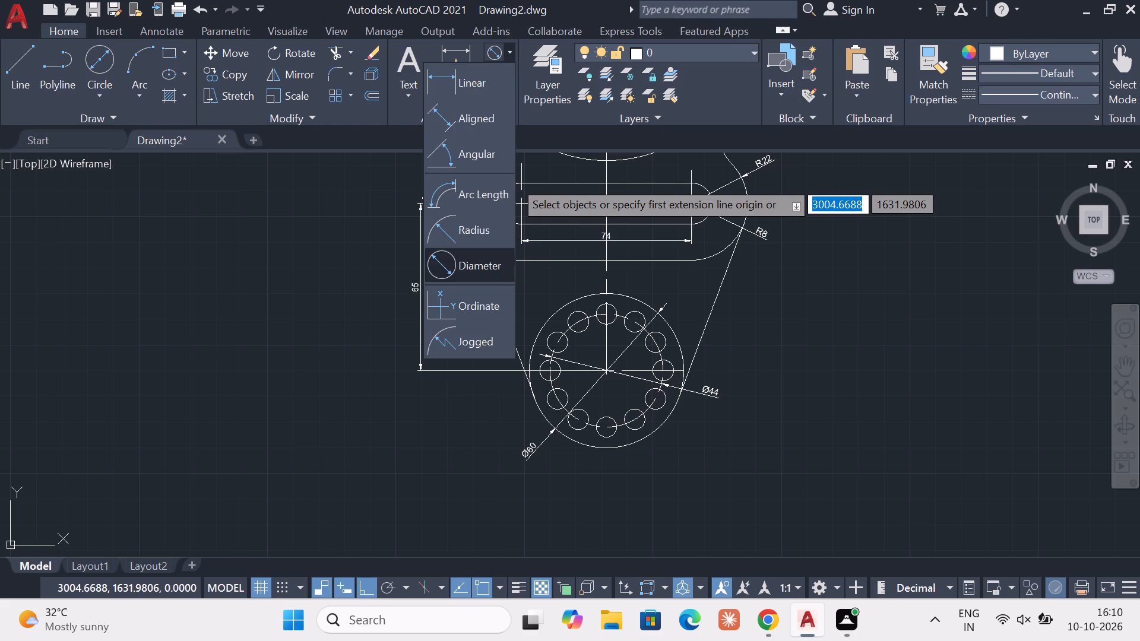
click(475, 257)
click(550, 406)
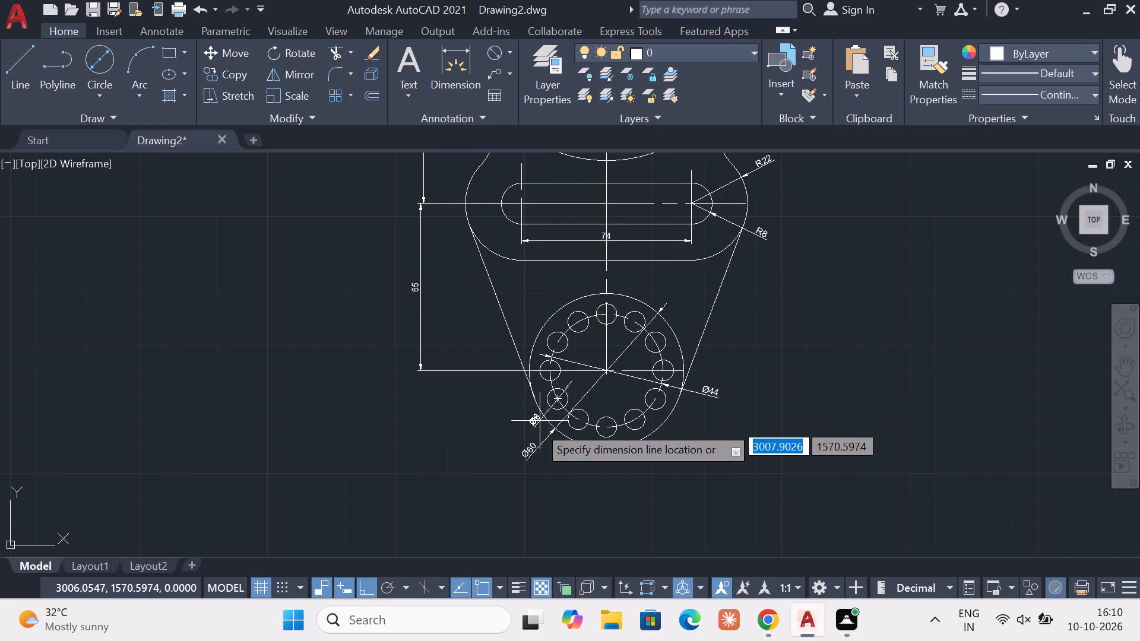
click(509, 436)
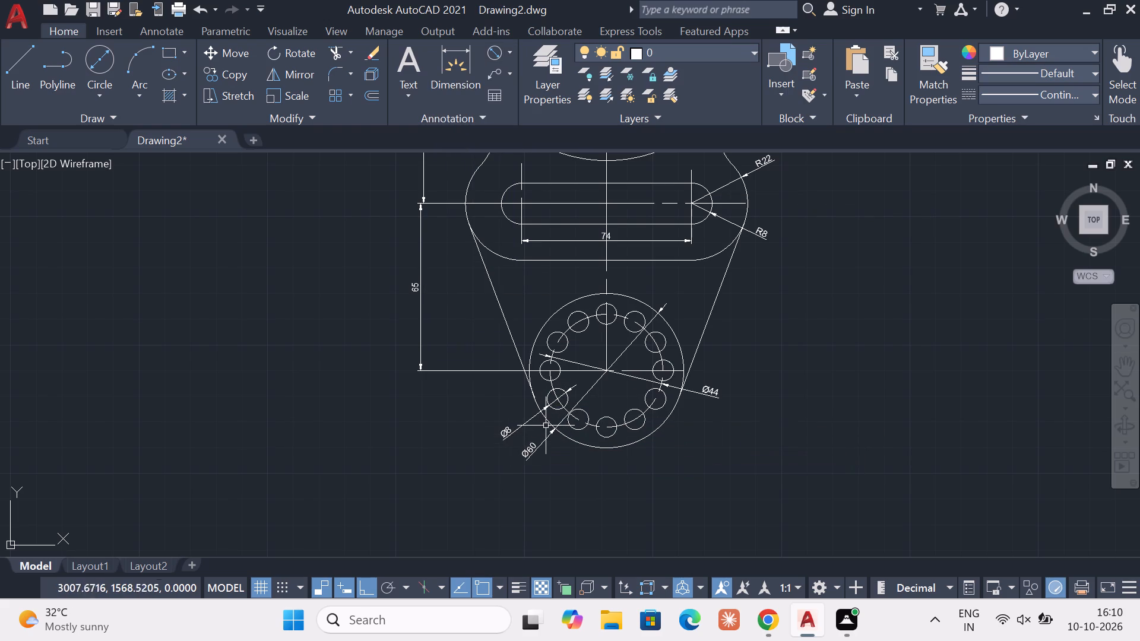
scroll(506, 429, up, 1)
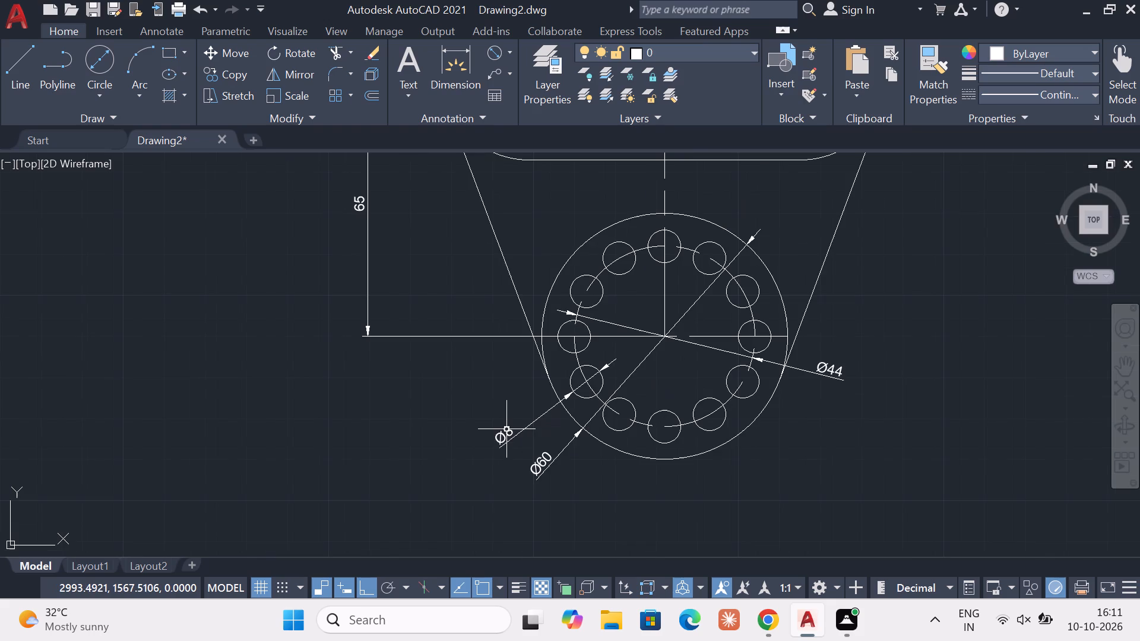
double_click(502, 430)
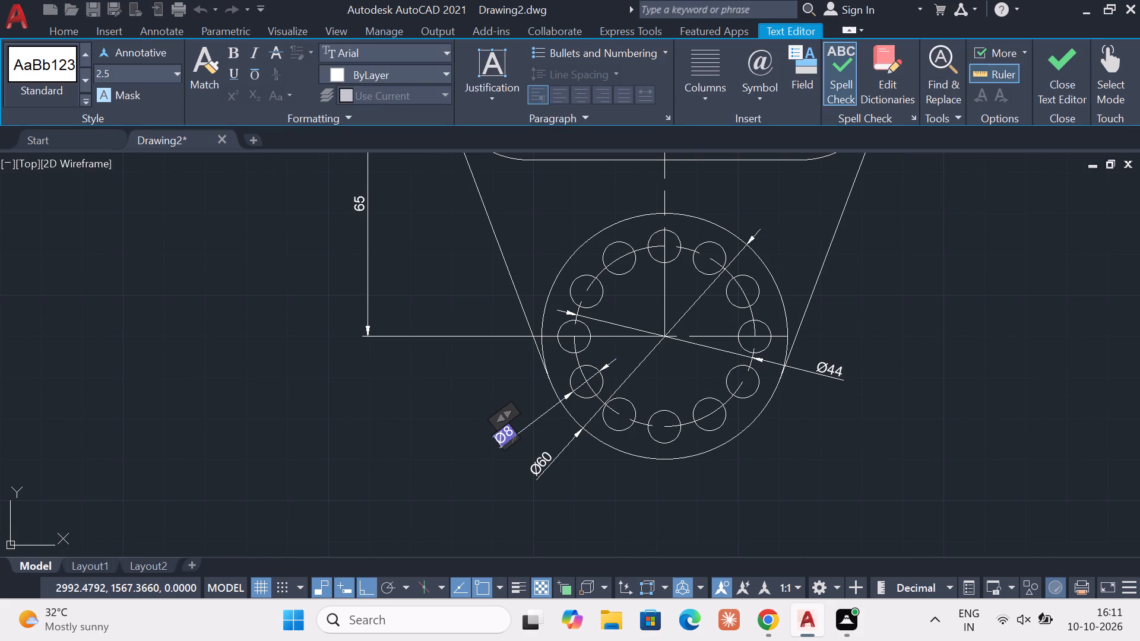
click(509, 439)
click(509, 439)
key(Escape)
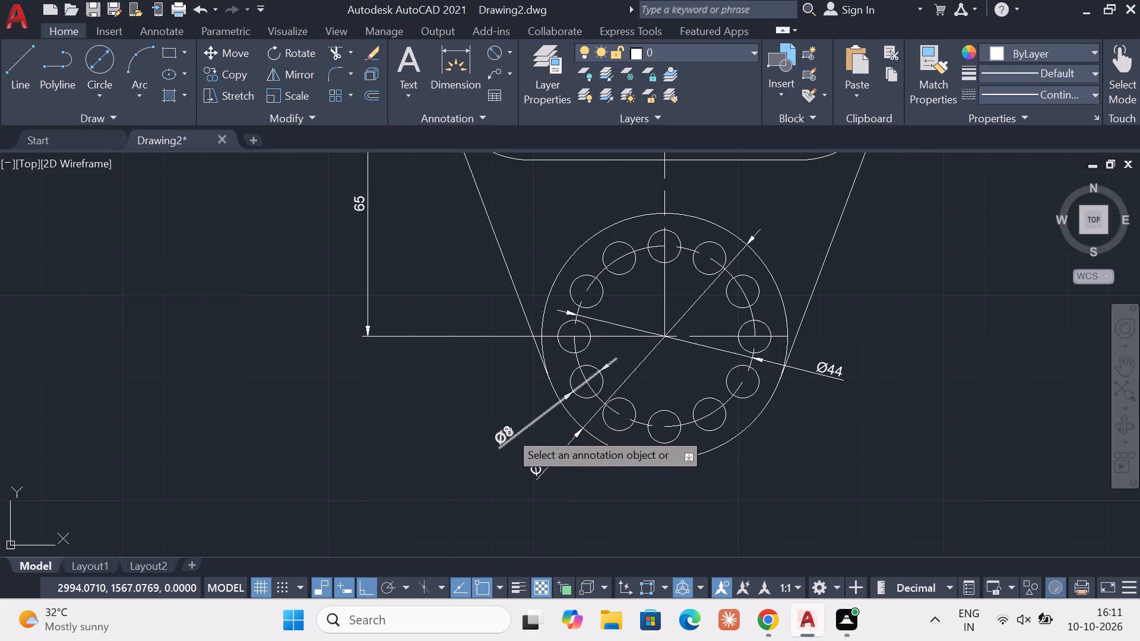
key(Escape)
Add the prefix "12 holes" before the diameter value in the small flange hole's dimension text.
double_click(509, 431)
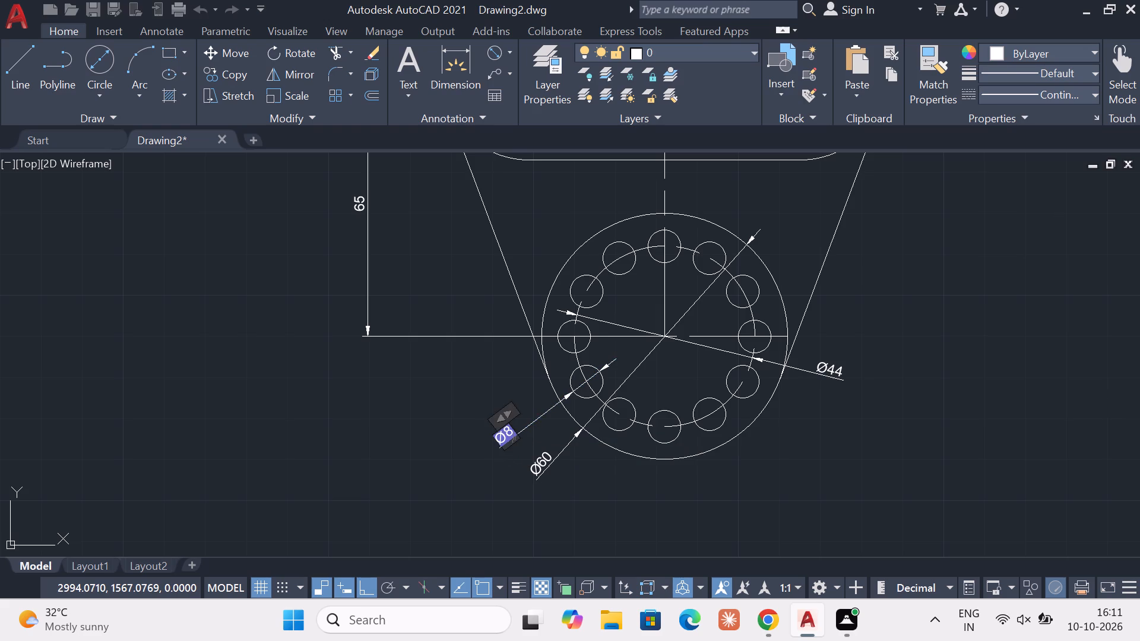
scroll(512, 436, up, 3)
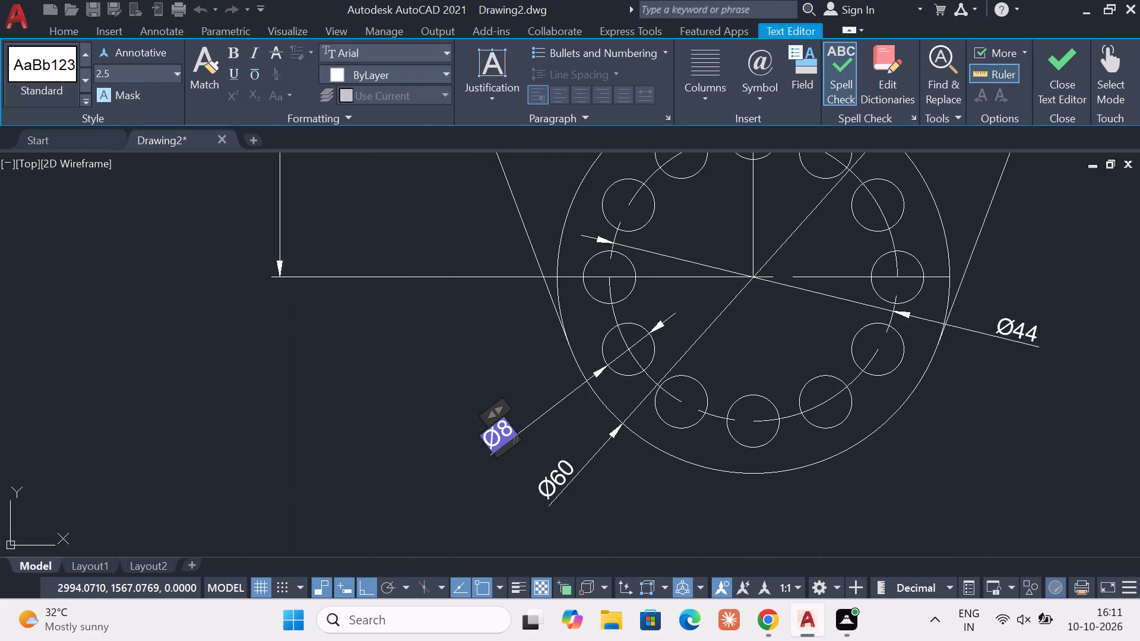
key(Right)
key(Left)
key(Down)
key(Down)
key(Down)
key(Down)
key(Down)
key(Down)
key(Down)
text(12)
key(space)
text(hol)
text(es)
click(255, 413)
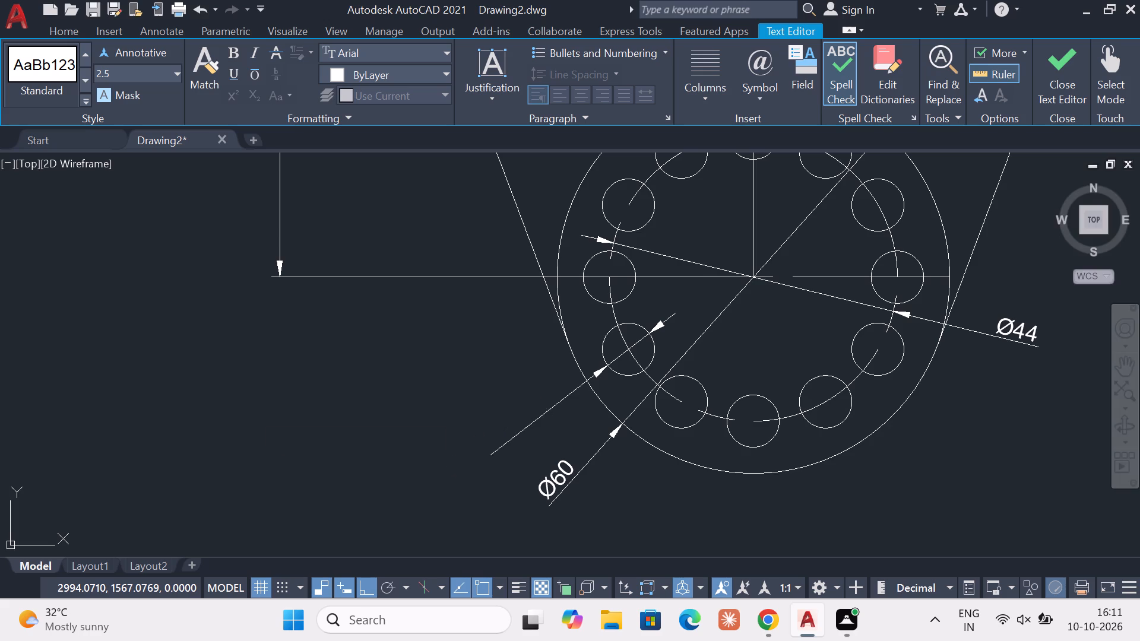
key(Escape)
key(Escape)
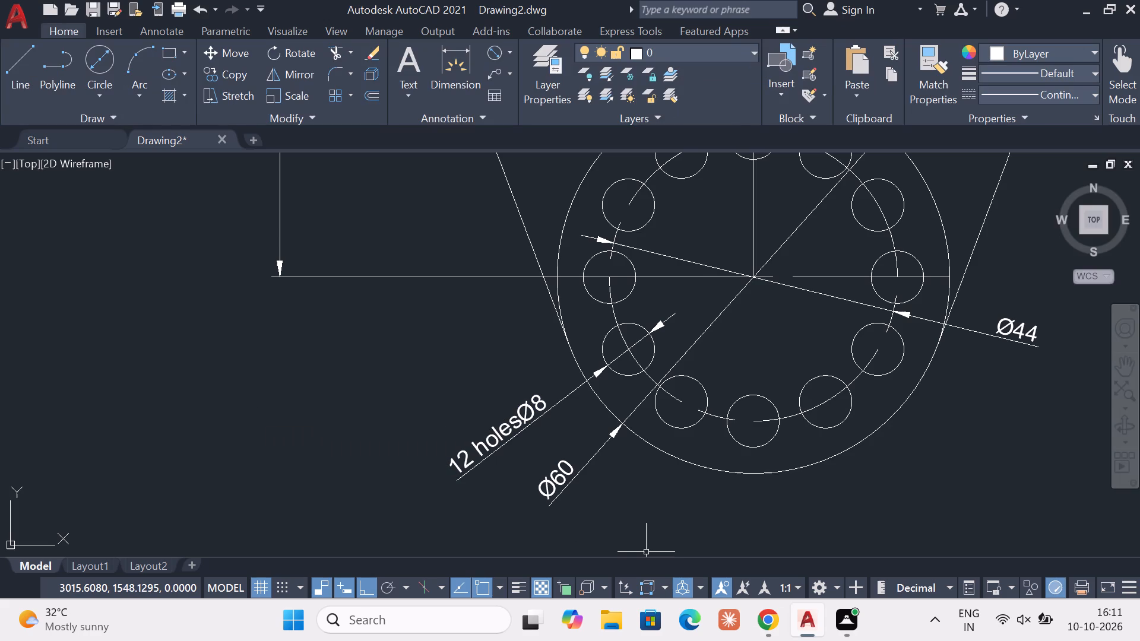
key(Escape)
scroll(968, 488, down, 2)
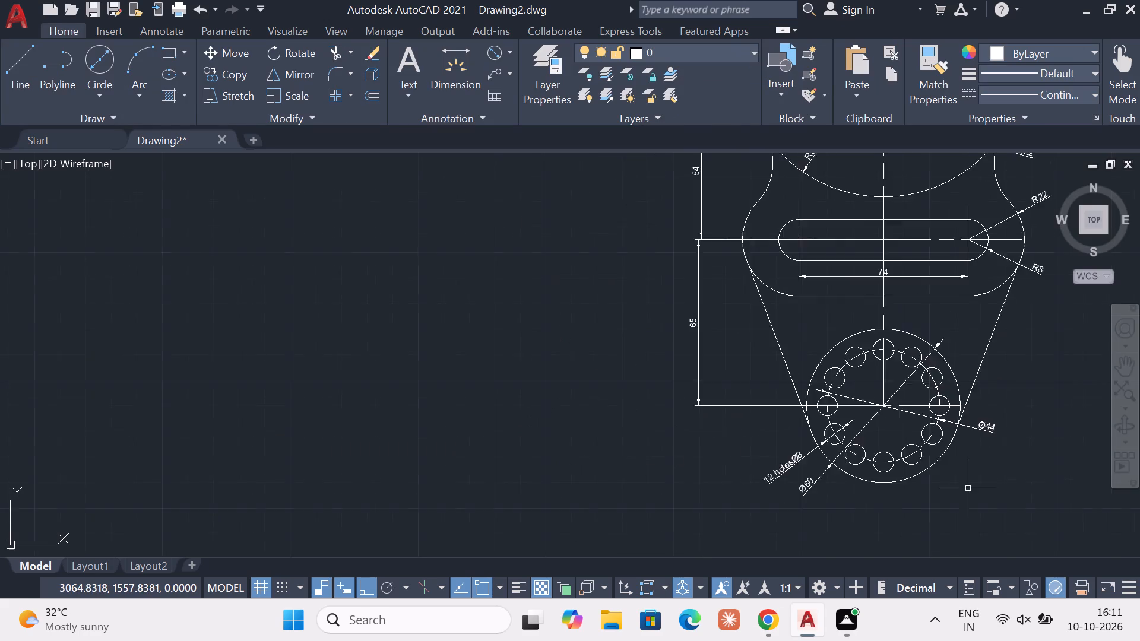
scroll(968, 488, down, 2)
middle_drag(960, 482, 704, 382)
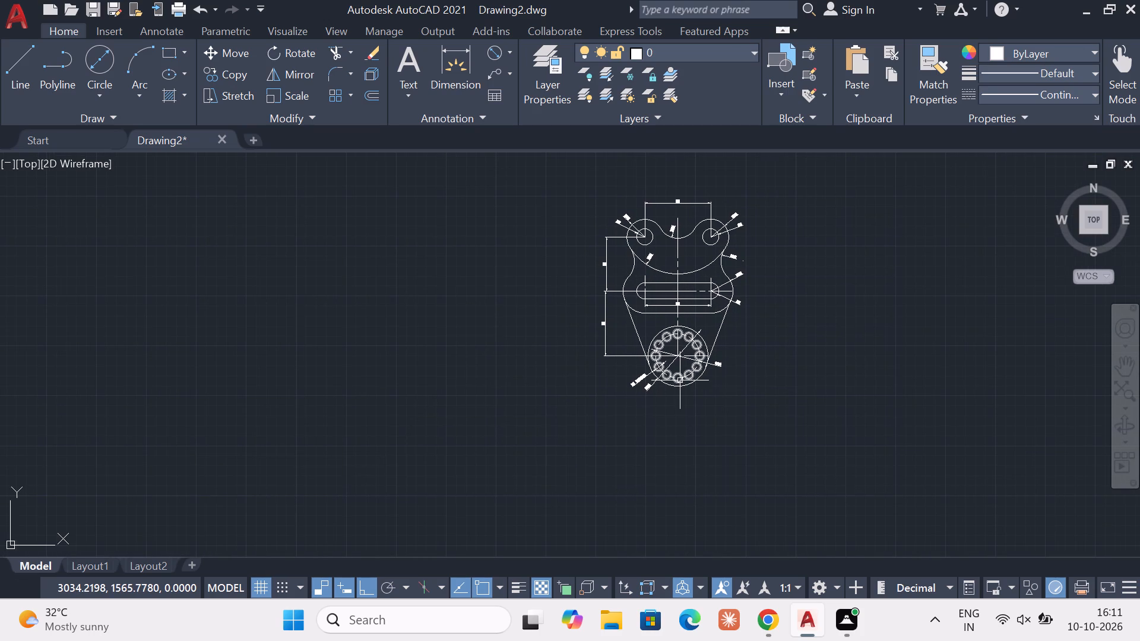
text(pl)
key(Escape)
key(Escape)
Save the drawing in the Documents folder under the file name "frog save".
key(ctrl+s)
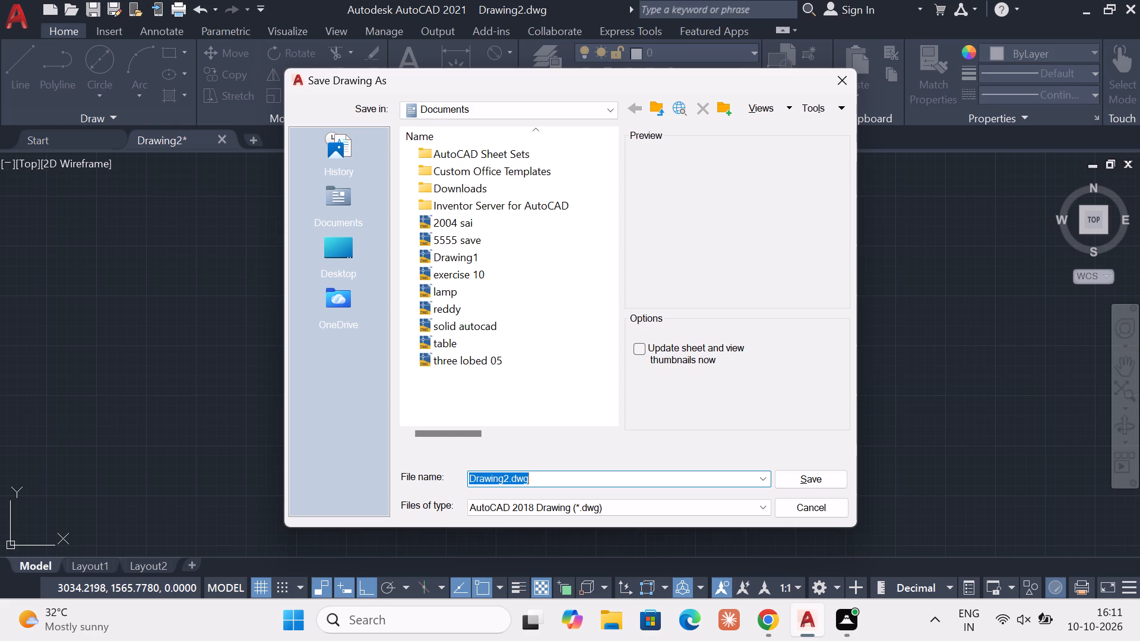
text(frog save)
click(834, 481)
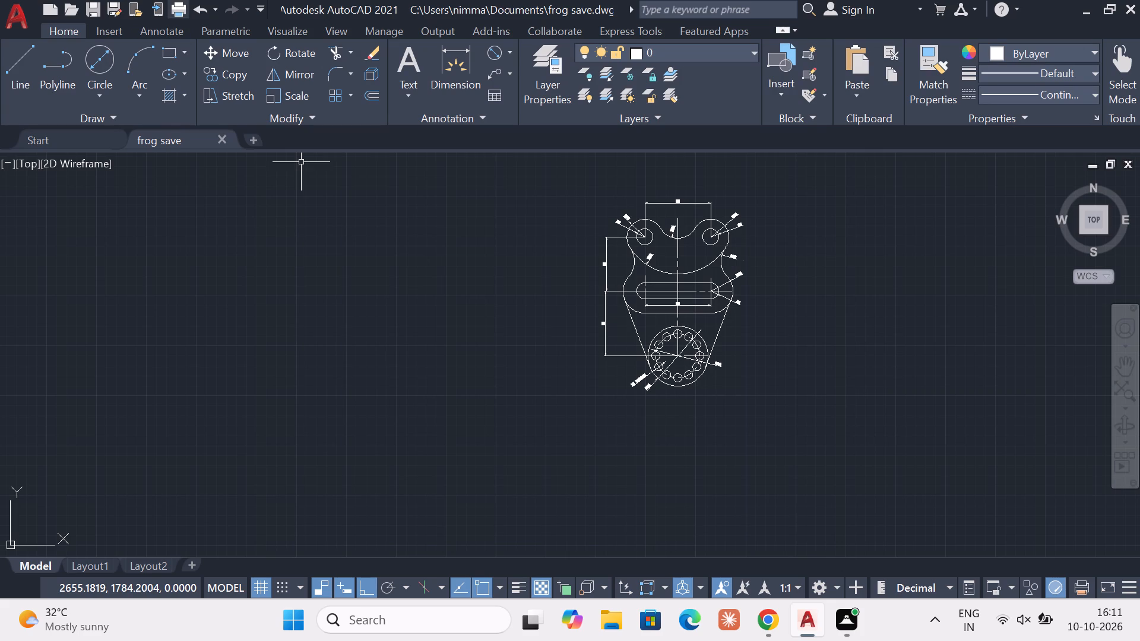
Set up the plot with the DWF6 ePlot.pc3 plotter and the acad.ctb plot style table, assigned to all layouts.
click(175, 9)
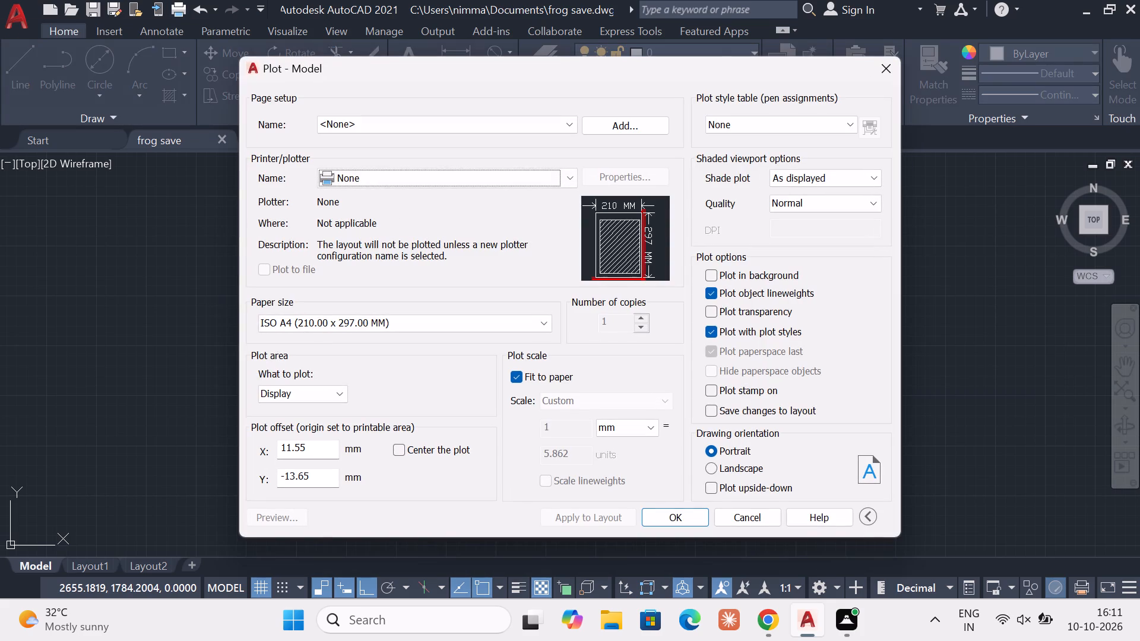
click(551, 175)
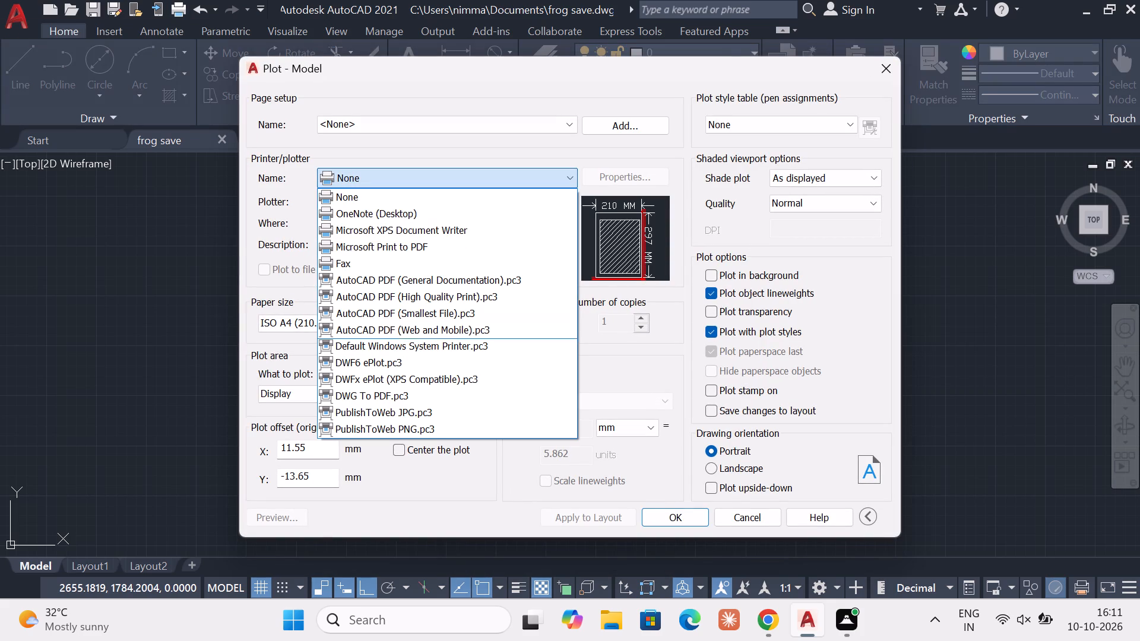
click(462, 360)
click(837, 125)
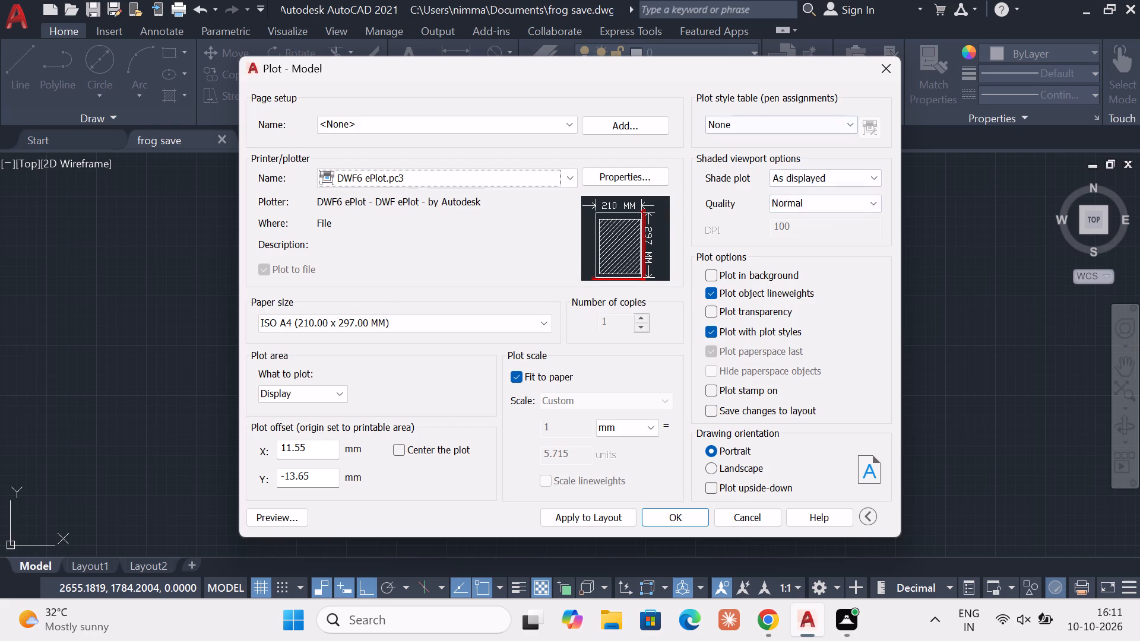
click(819, 155)
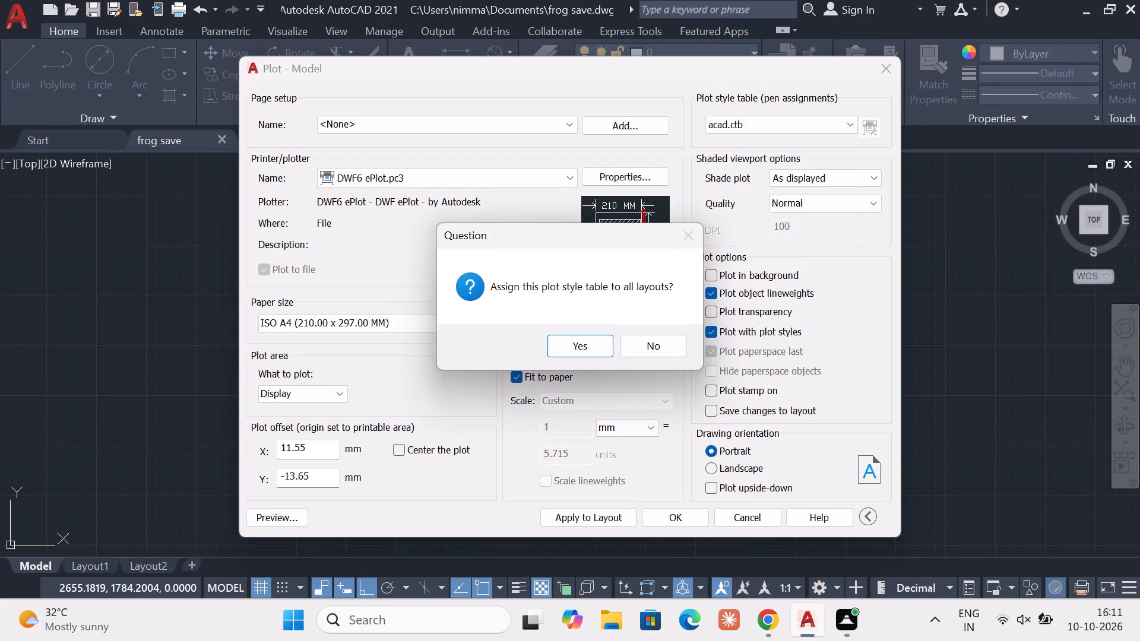
click(587, 351)
Set the plot area to a window enclosing the whole dimensioned profile.
click(332, 394)
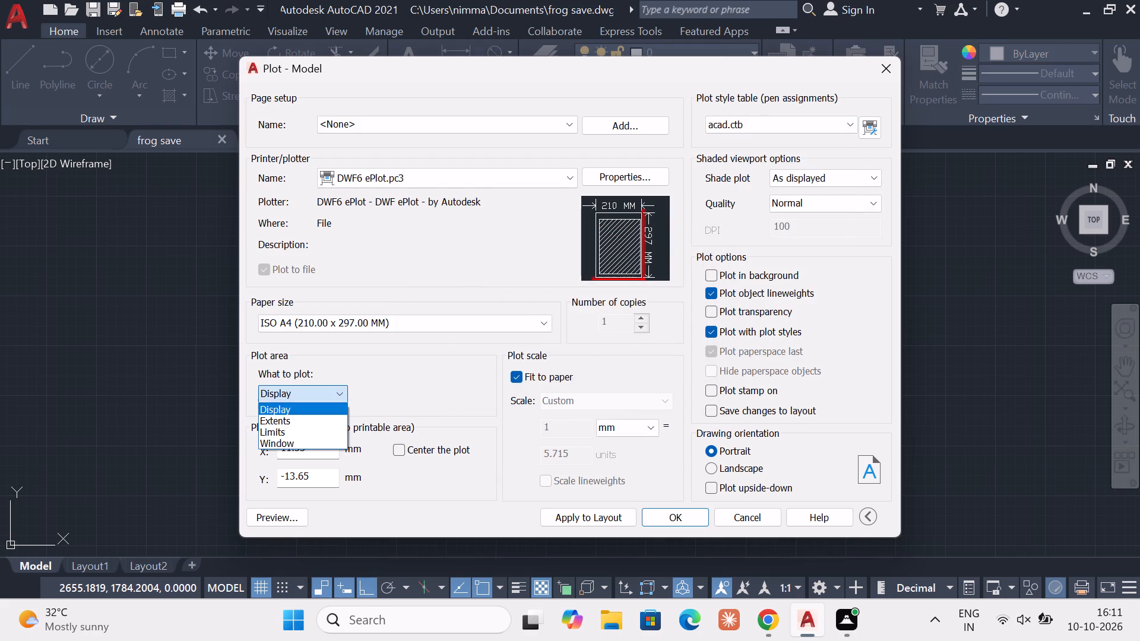
click(320, 442)
middle_drag(576, 392, 532, 417)
click(511, 181)
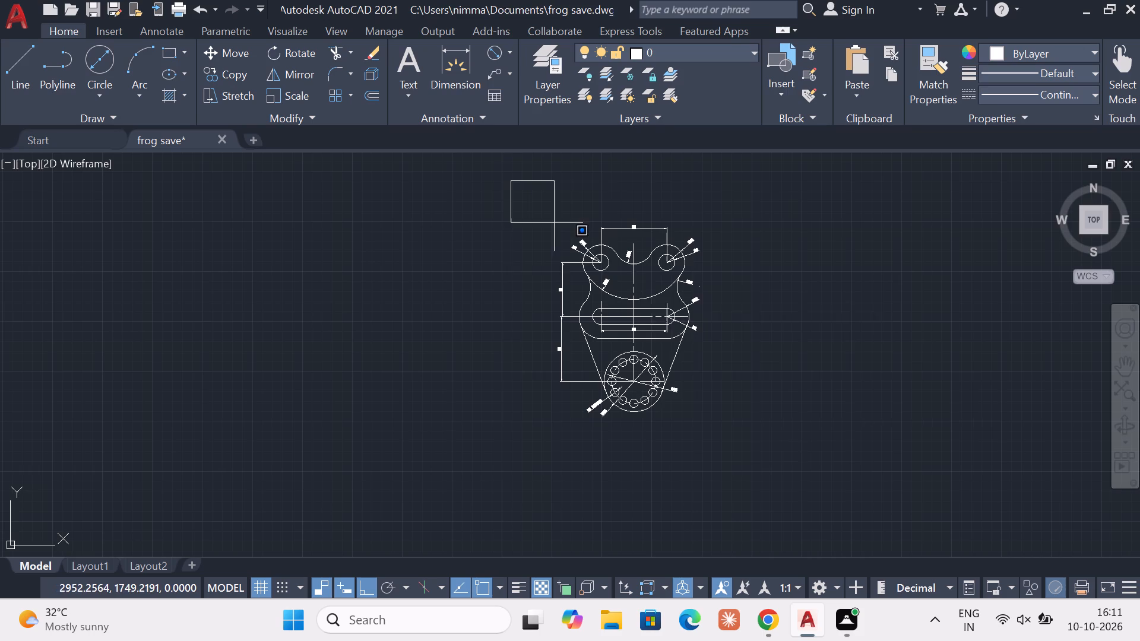
click(756, 467)
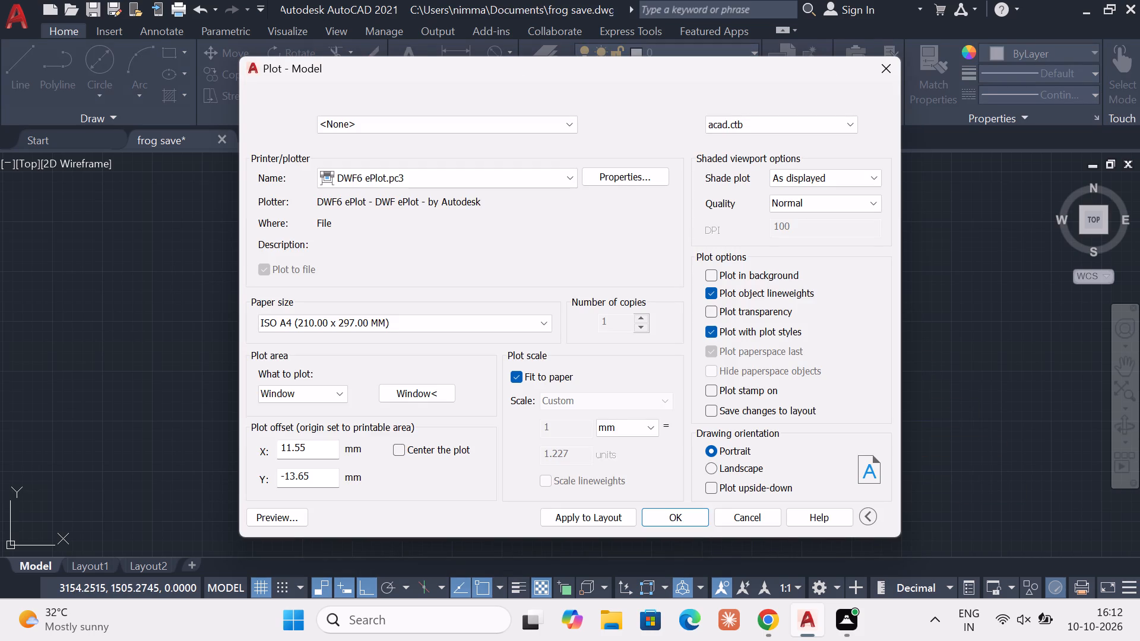
Preview the plot and output it to the Documents folder as "frog save-Model.dwf", dismissing the completion notice.
click(293, 516)
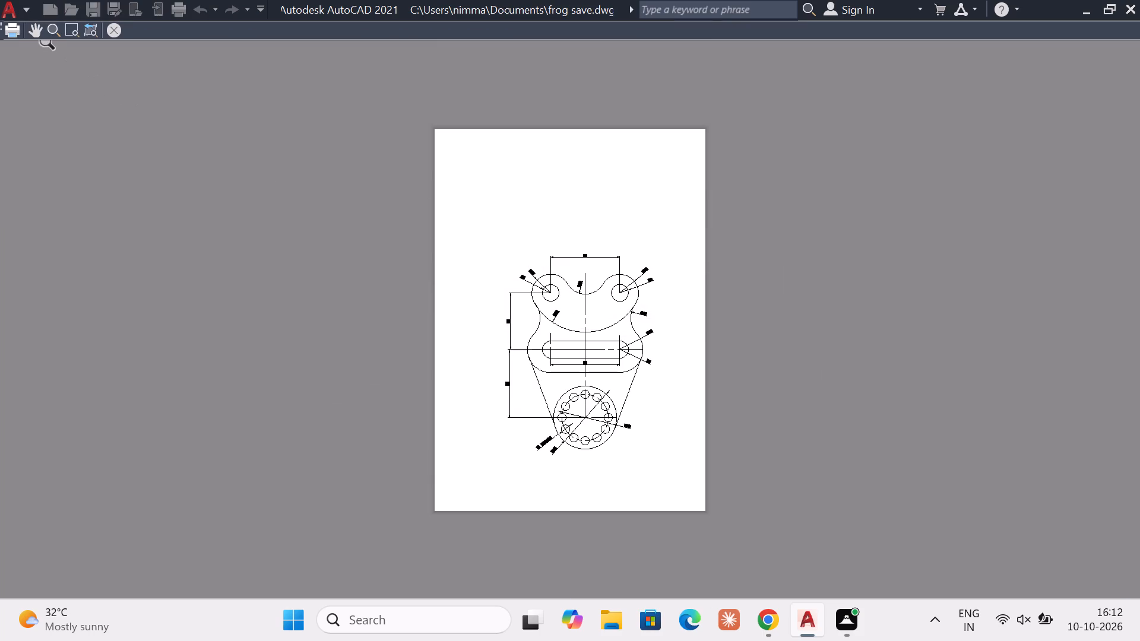
click(6, 25)
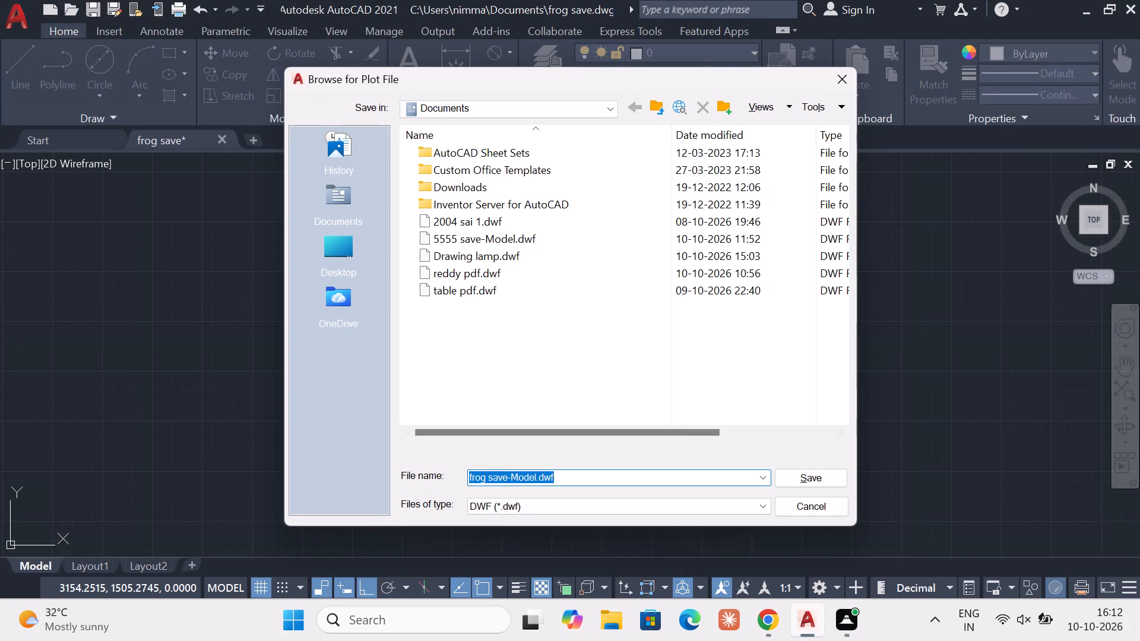
click(613, 481)
click(814, 480)
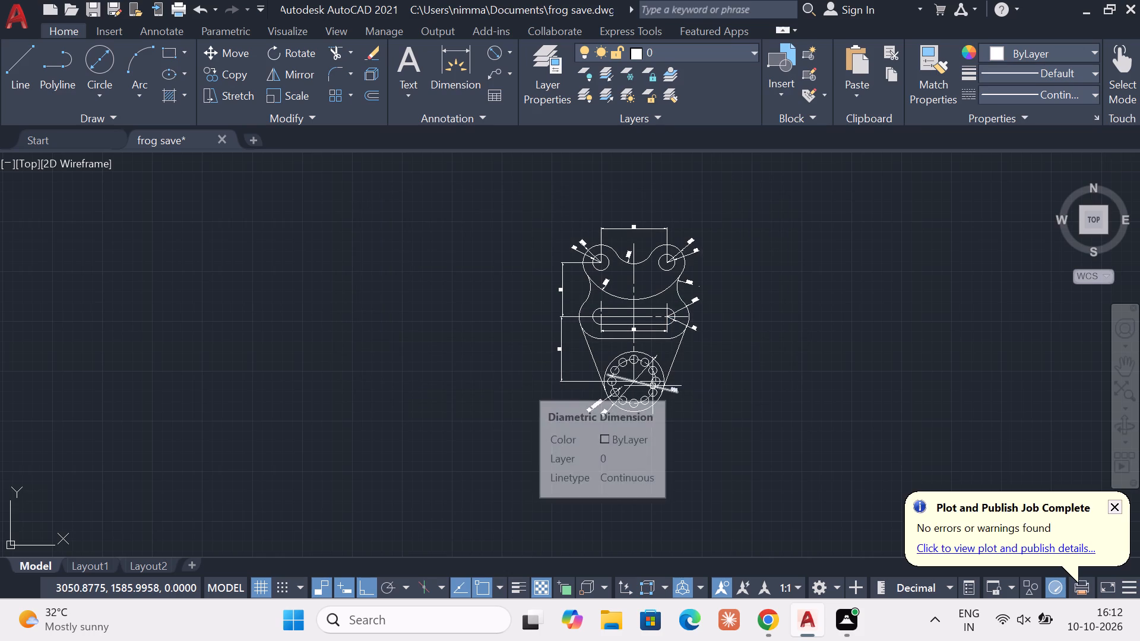
key(Escape)
click(1116, 509)
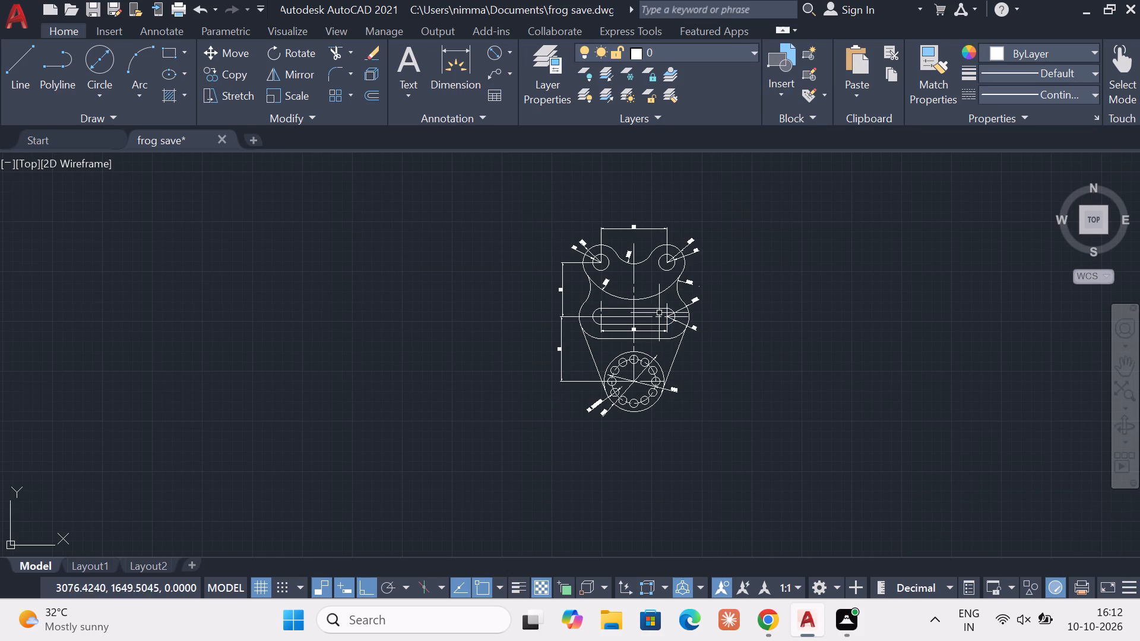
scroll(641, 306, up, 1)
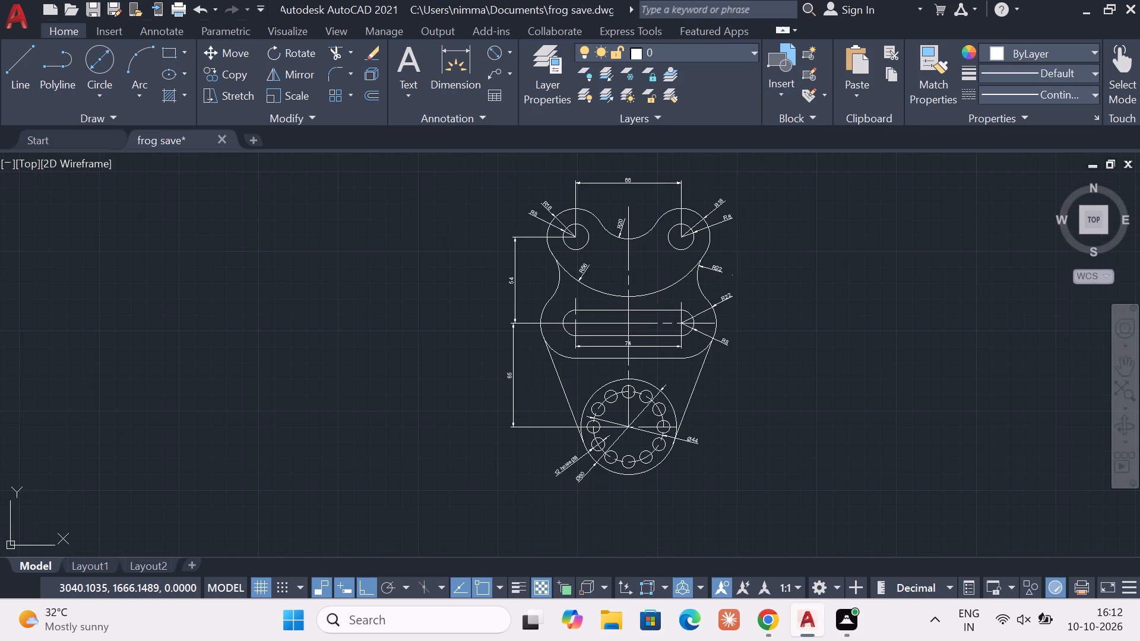